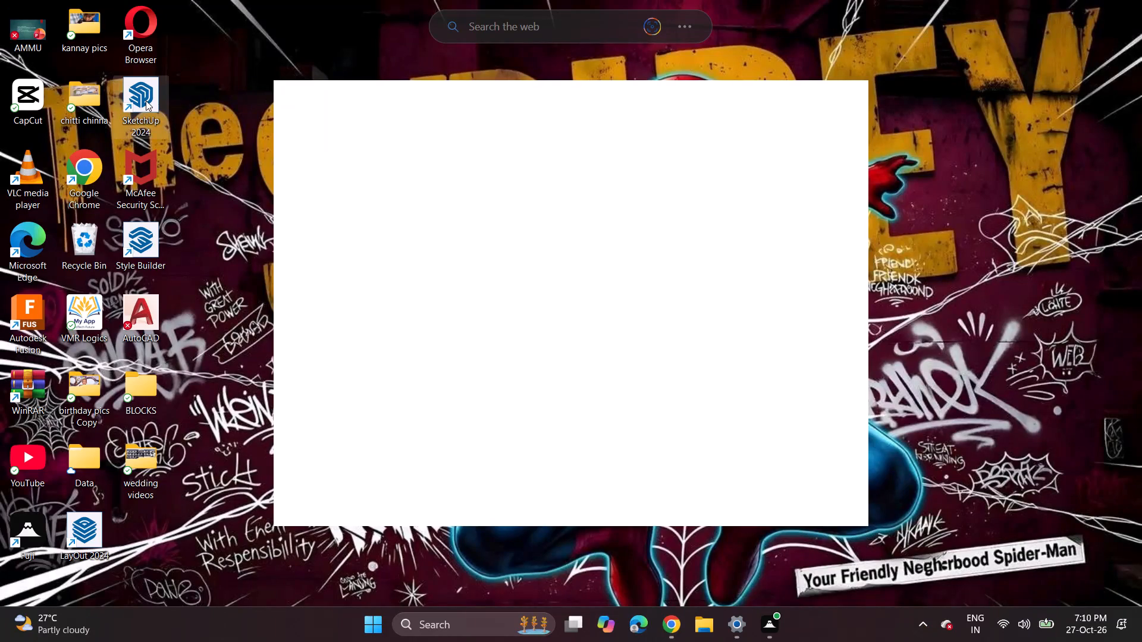
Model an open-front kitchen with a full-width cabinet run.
Launch SketchUp 2024 from the desktop and bring up its welcome window.
{"action": "double_click", "coordinate": [159, 111]}
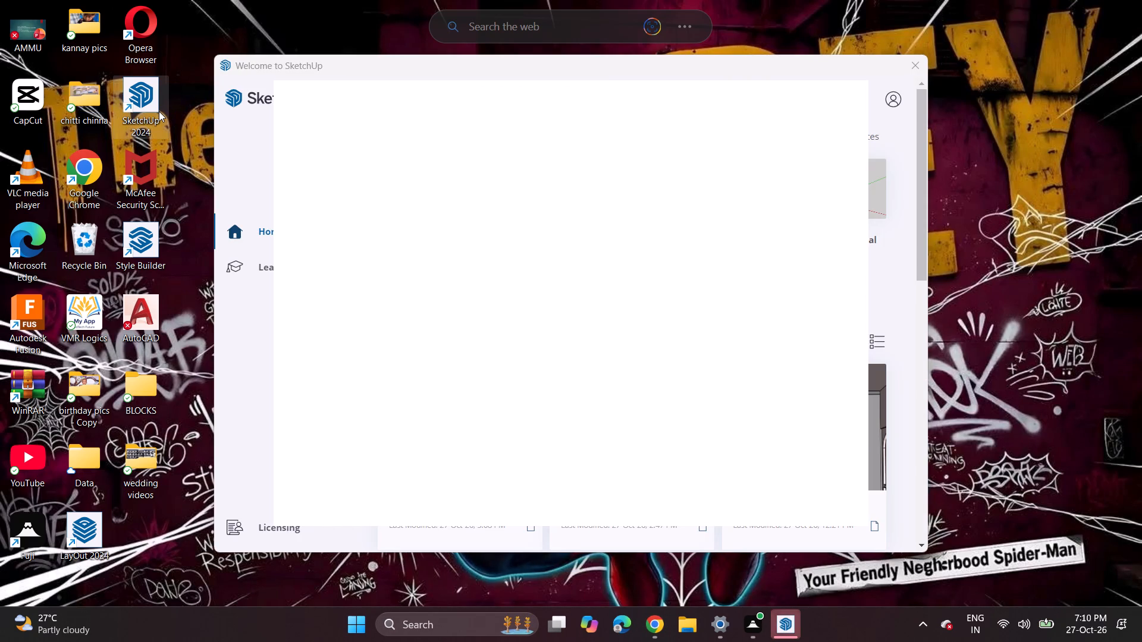
{"action": "left_click", "coordinate": [251, 157]}
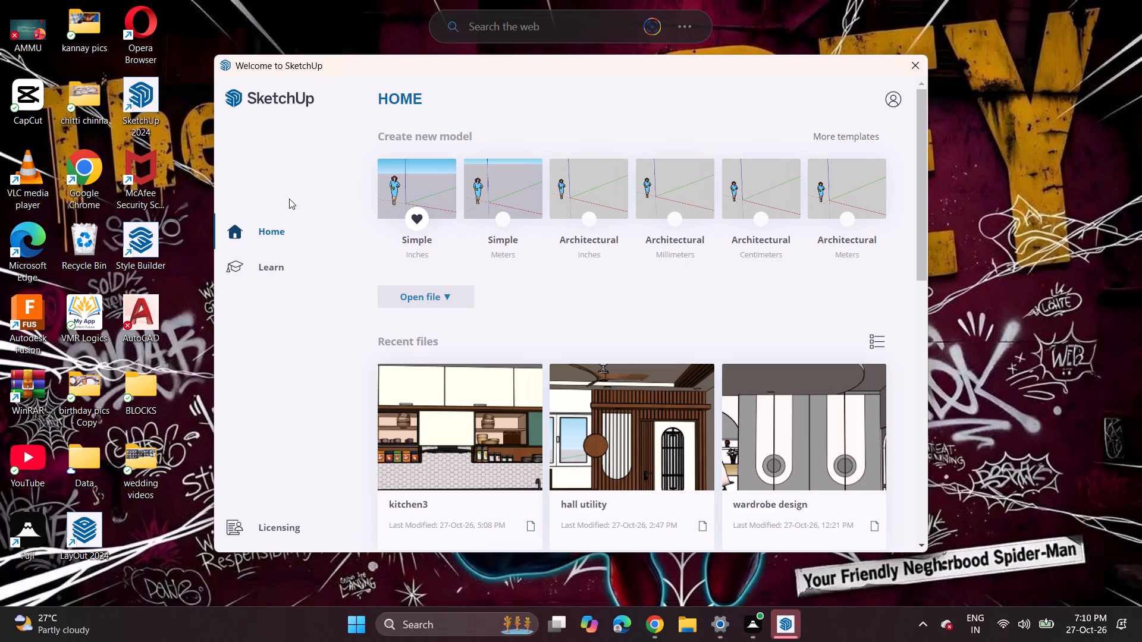
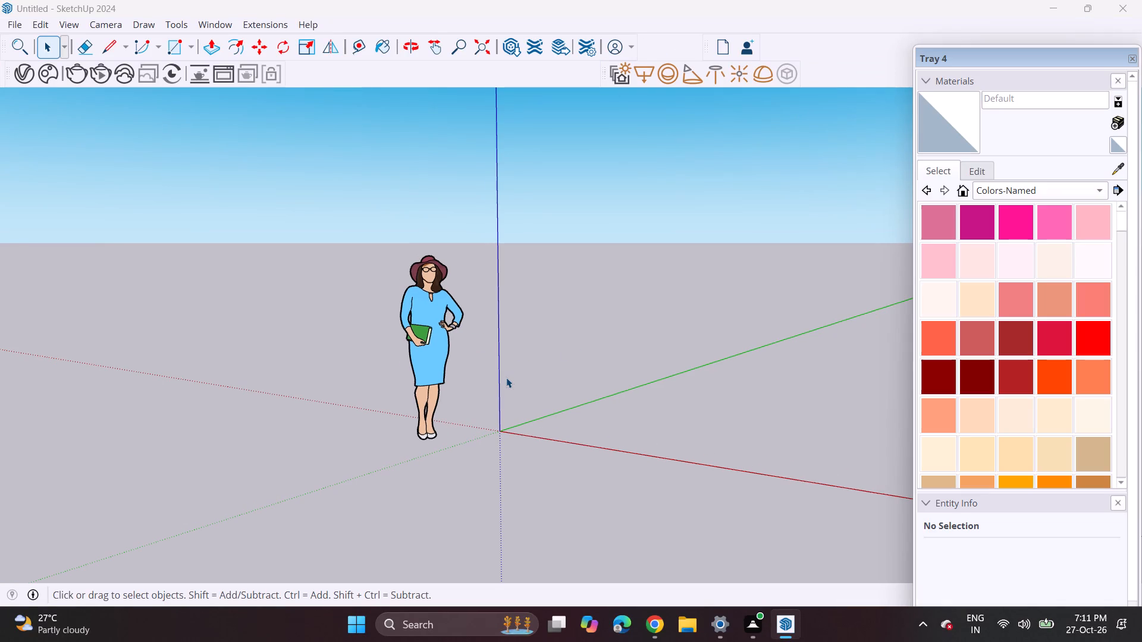
Draw a rectangle about 19' 6" wide on the ground plane, beyond the scale figure between the red and green axes.
{"action": "scroll", "coordinate": [503, 472], "scroll_direction": "down", "scroll_amount": 2}
{"action": "scroll", "coordinate": [498, 477], "scroll_direction": "up", "scroll_amount": 2}
{"action": "scroll", "coordinate": [496, 477], "scroll_direction": "down", "scroll_amount": 1}
{"action": "middle_click_drag", "start_coordinate": [517, 470], "coordinate": [717, 455]}
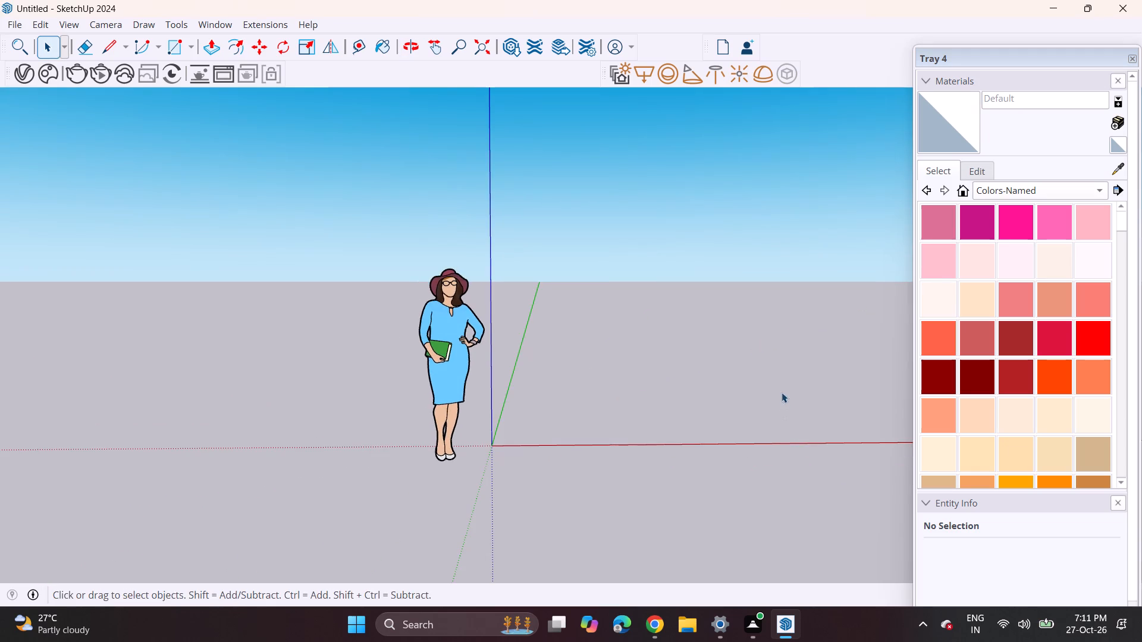
{"action": "middle_click_drag", "start_coordinate": [774, 391], "coordinate": [602, 460], "text": "shift"}
{"action": "middle_click_drag", "start_coordinate": [616, 439], "coordinate": [531, 473]}
{"action": "scroll", "coordinate": [612, 439], "scroll_direction": "down", "scroll_amount": 1, "text": "shift"}
{"action": "scroll", "coordinate": [495, 481], "scroll_direction": "up", "scroll_amount": 1}
{"action": "scroll", "coordinate": [558, 446], "scroll_direction": "down", "scroll_amount": 1}
{"action": "scroll", "coordinate": [558, 448], "scroll_direction": "up", "scroll_amount": 1}
{"action": "scroll", "coordinate": [553, 458], "scroll_direction": "down", "scroll_amount": 4}
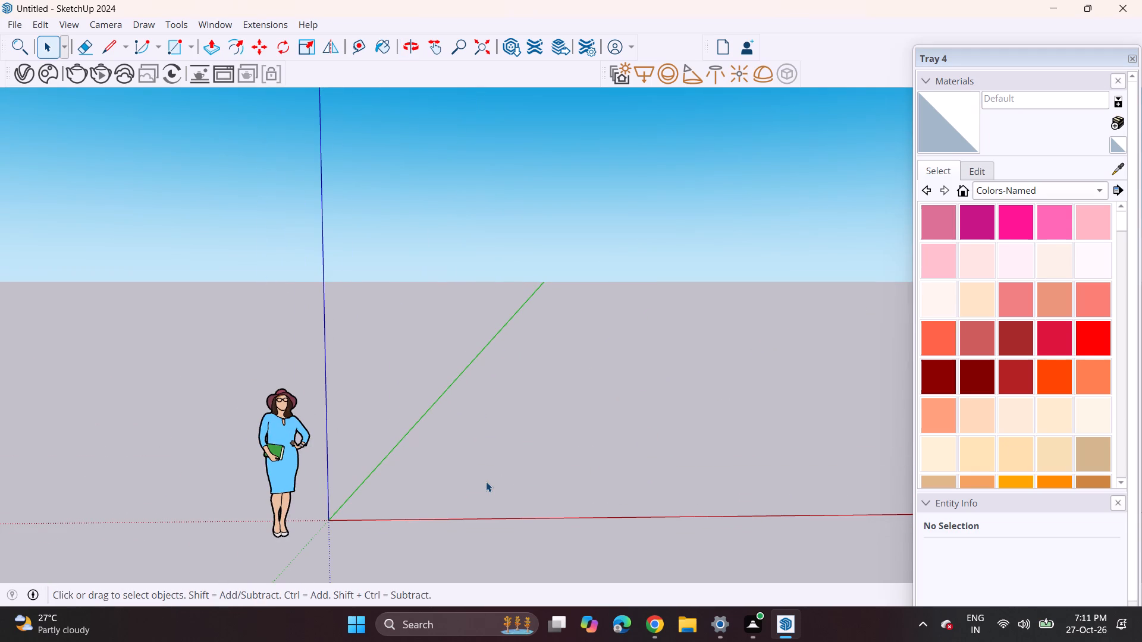
{"action": "scroll", "coordinate": [487, 481], "scroll_direction": "down", "scroll_amount": 5}
{"action": "middle_click_drag", "start_coordinate": [607, 402], "coordinate": [42, 503]}
{"action": "left_click", "coordinate": [166, 42]}
{"action": "scroll", "coordinate": [274, 345], "scroll_direction": "down", "scroll_amount": 3}
{"action": "scroll", "coordinate": [277, 364], "scroll_direction": "up", "scroll_amount": 1}
{"action": "scroll", "coordinate": [277, 364], "scroll_direction": "down", "scroll_amount": 1}
{"action": "scroll", "coordinate": [351, 443], "scroll_direction": "down", "scroll_amount": 1}
{"action": "middle_click_drag", "start_coordinate": [350, 473], "coordinate": [351, 509]}
{"action": "middle_click_drag", "start_coordinate": [381, 451], "coordinate": [377, 535]}
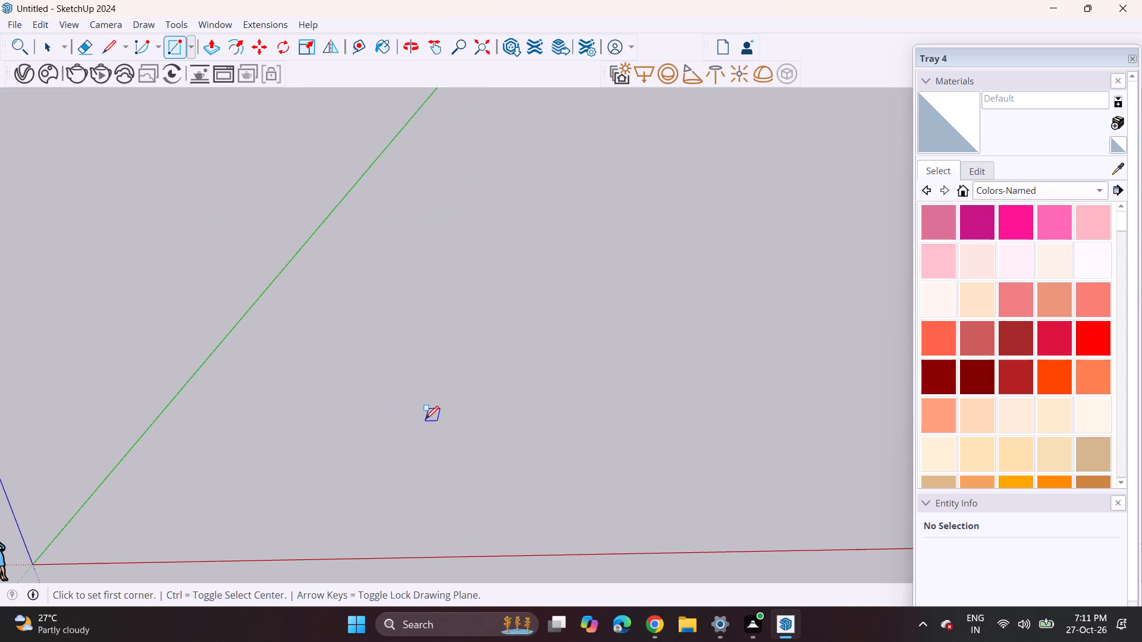
{"action": "left_click", "coordinate": [423, 416]}
{"action": "left_click", "coordinate": [575, 345]}
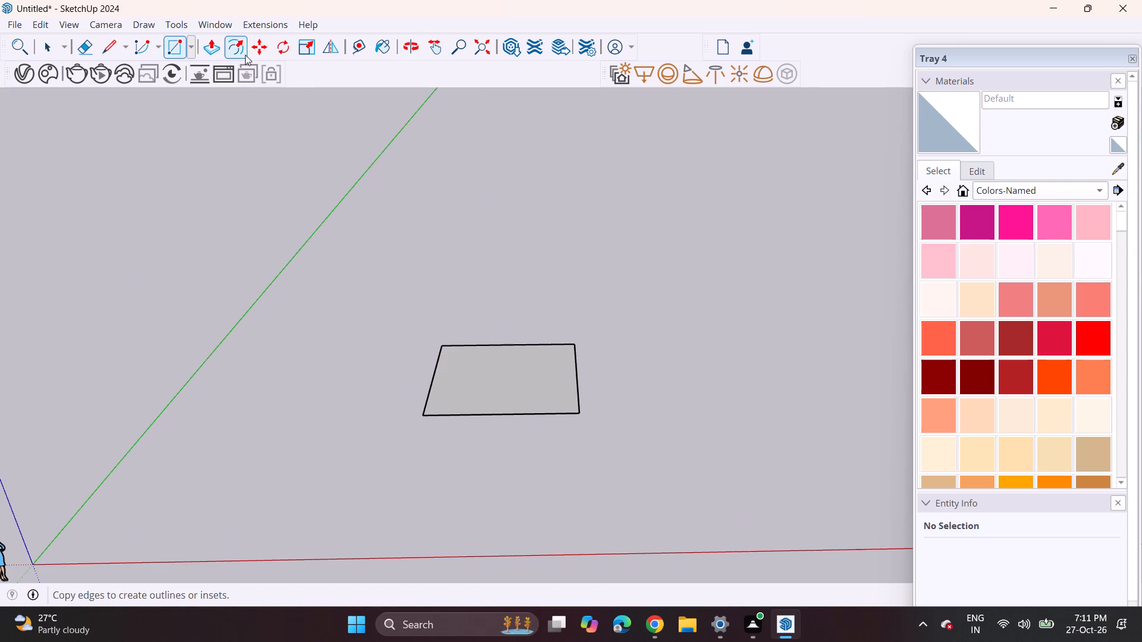
Offset the rectangle's outline slightly outward to form a border for the wall thickness.
{"action": "scroll", "coordinate": [449, 323], "scroll_direction": "up", "scroll_amount": 2}
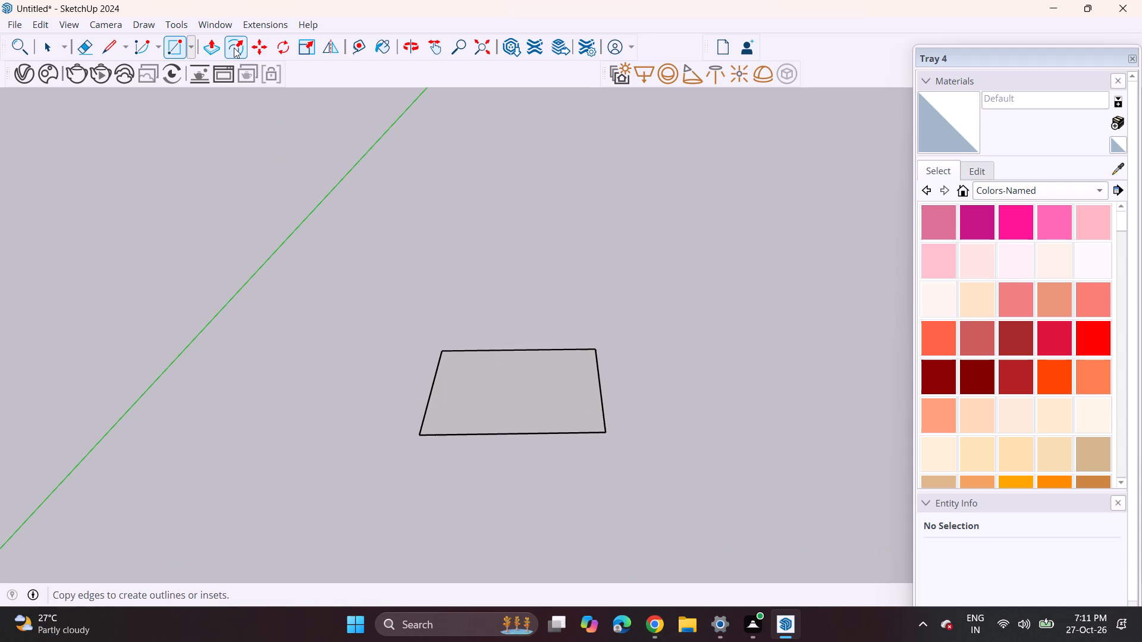
{"action": "left_click", "coordinate": [234, 48]}
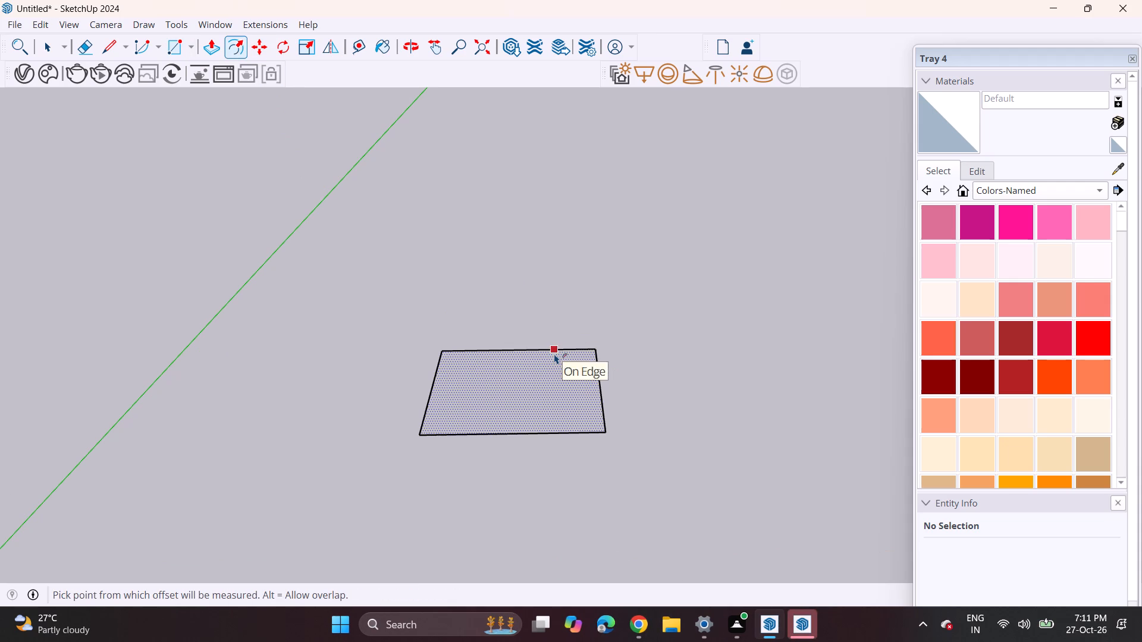
{"action": "left_click", "coordinate": [554, 354]}
{"action": "left_click", "coordinate": [558, 346]}
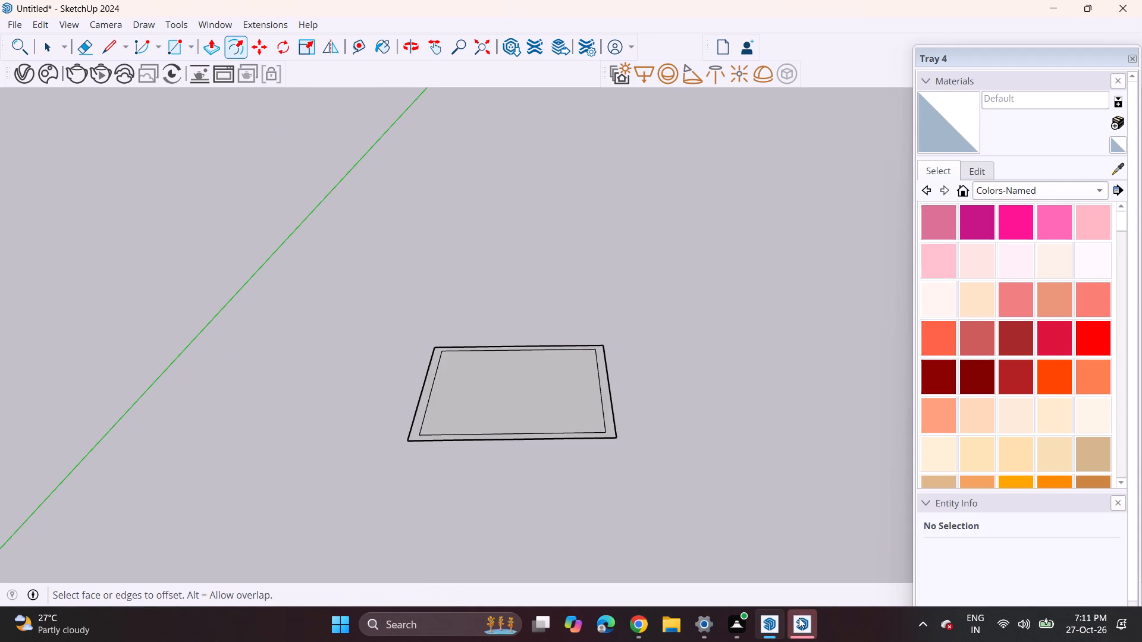
Bring up the additional SketchUp window and close it.
{"action": "left_click", "coordinate": [799, 618]}
{"action": "left_click", "coordinate": [906, 68]}
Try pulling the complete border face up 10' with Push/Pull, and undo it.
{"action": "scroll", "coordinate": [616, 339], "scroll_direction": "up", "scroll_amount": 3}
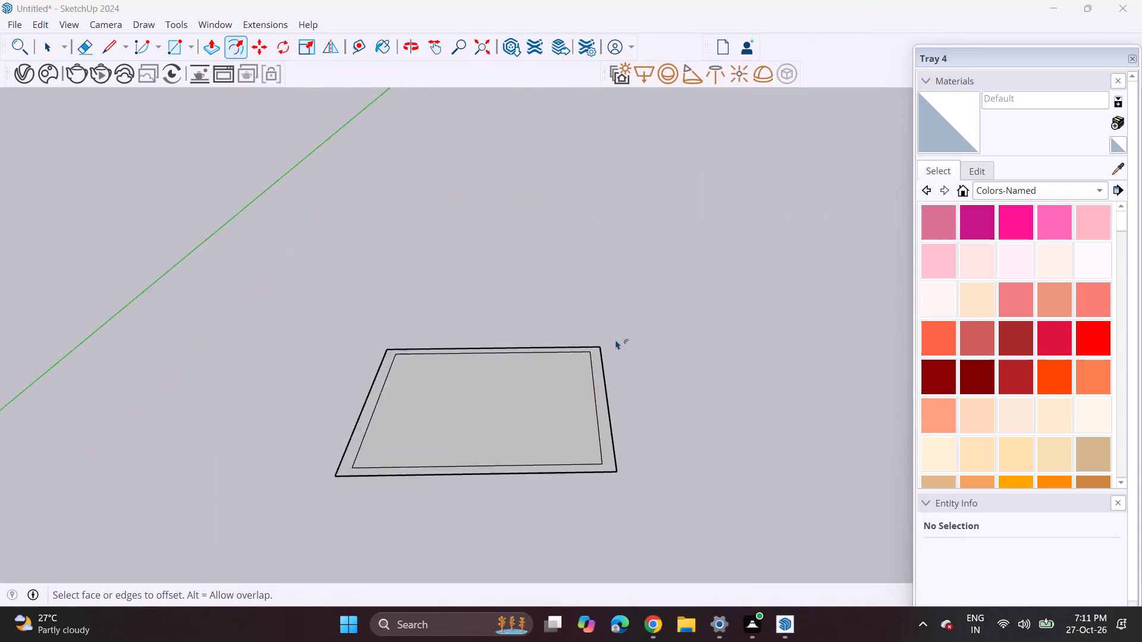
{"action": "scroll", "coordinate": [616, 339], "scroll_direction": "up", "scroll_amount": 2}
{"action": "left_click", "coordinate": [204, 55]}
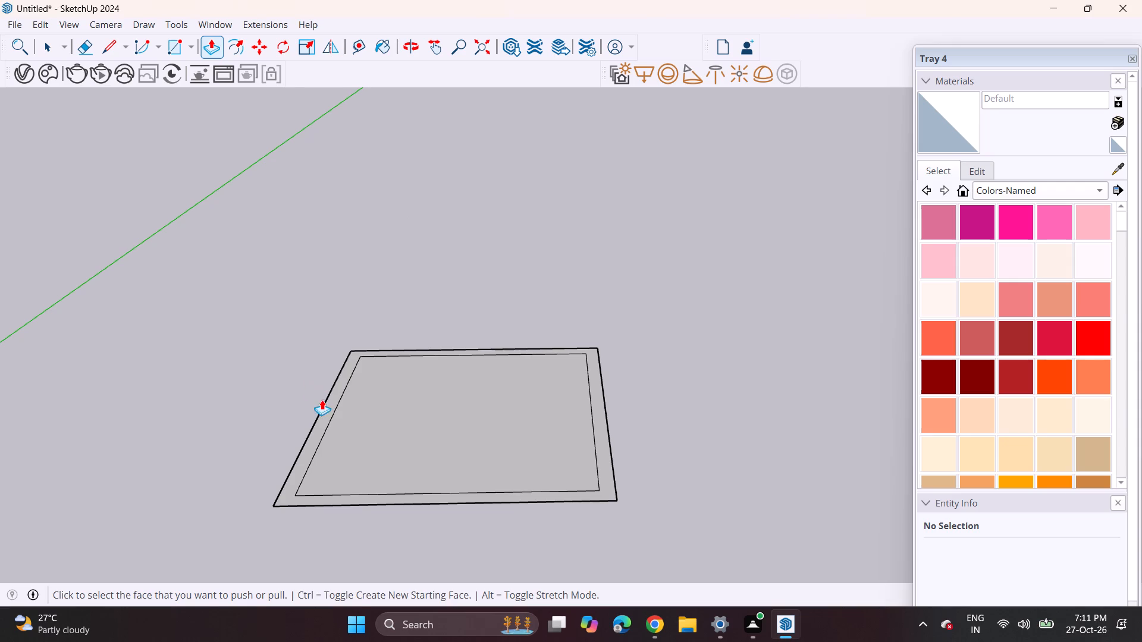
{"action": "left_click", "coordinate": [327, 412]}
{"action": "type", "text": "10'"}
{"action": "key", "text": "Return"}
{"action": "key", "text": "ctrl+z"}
Move the inner rectangle's front edge onto the outer front edge, leaving a U-shaped border open at the front.
{"action": "key", "text": "space"}
{"action": "left_click", "coordinate": [421, 495]}
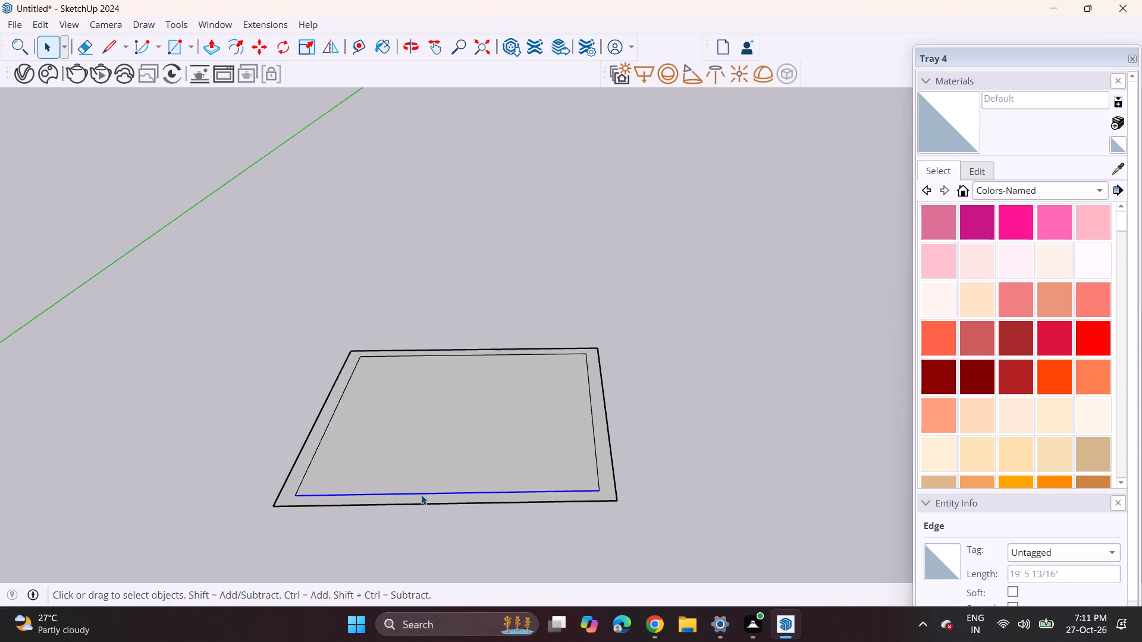
{"action": "left_click", "coordinate": [263, 52]}
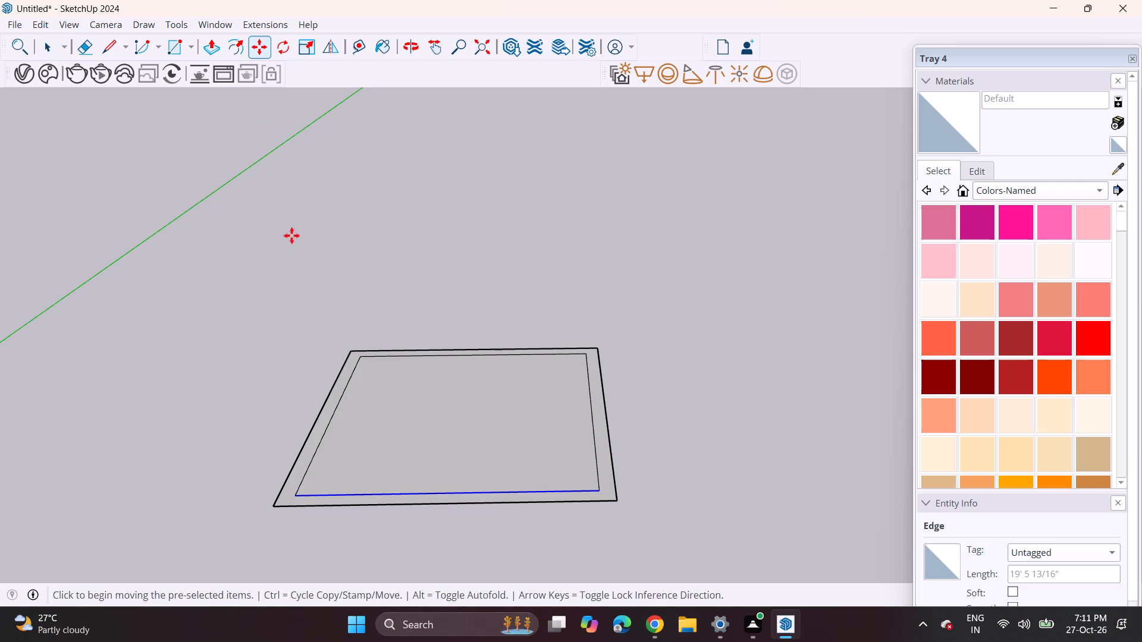
{"action": "left_click", "coordinate": [438, 494]}
{"action": "left_click", "coordinate": [439, 502]}
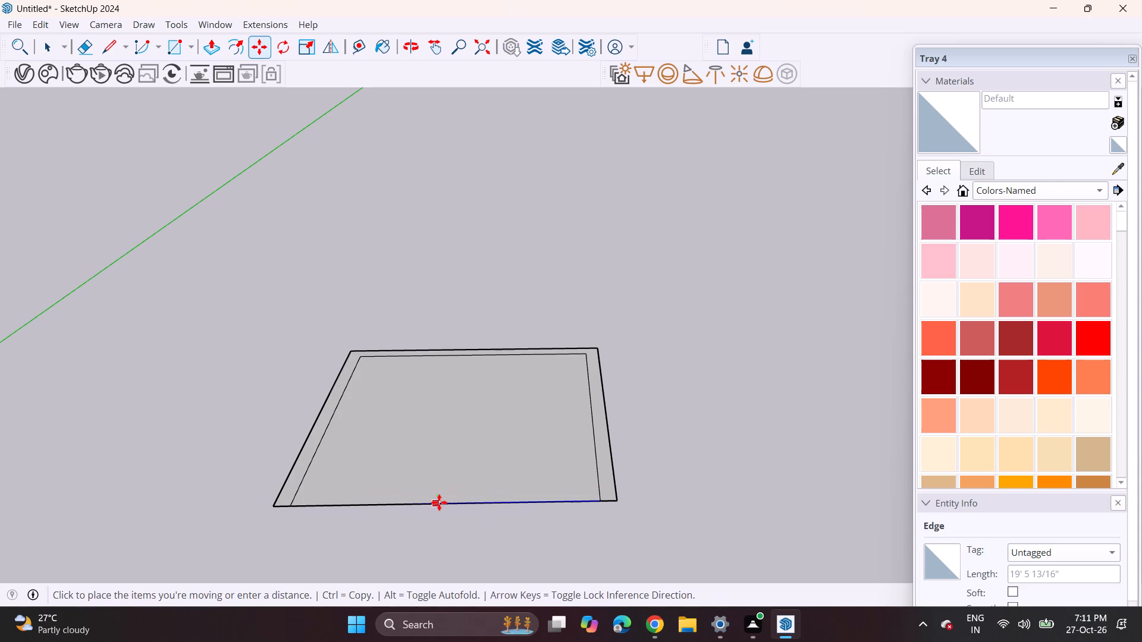
Extrude the U-shaped border upward 10' with Push/Pull to raise three walls.
{"action": "left_click", "coordinate": [205, 47]}
{"action": "left_click", "coordinate": [315, 426]}
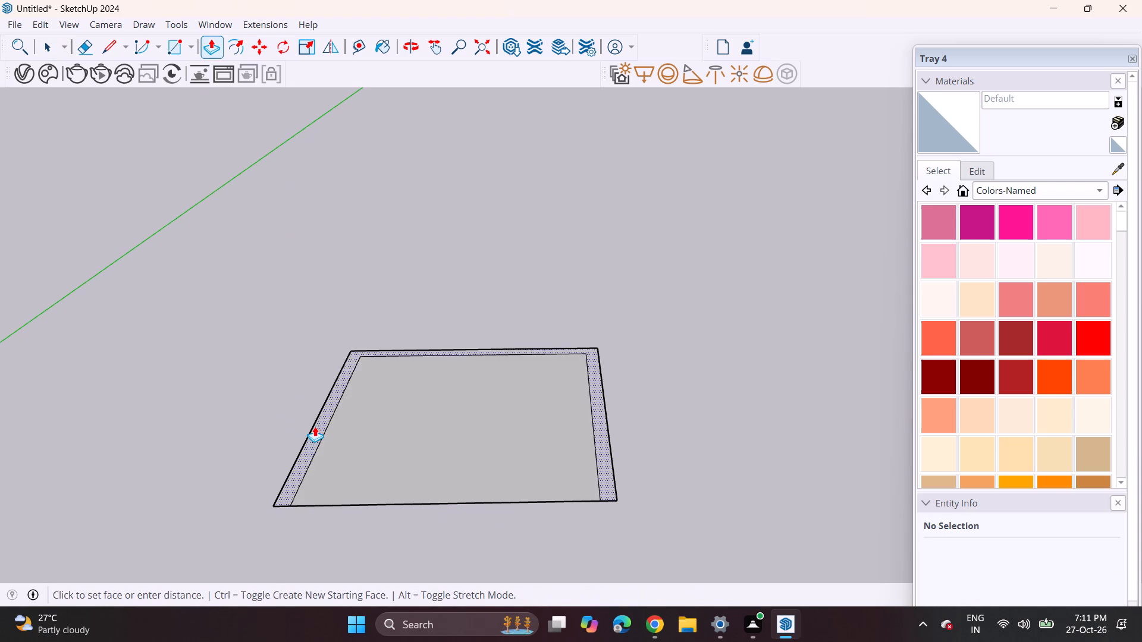
{"action": "type", "text": "10'"}
{"action": "key", "text": "Return"}
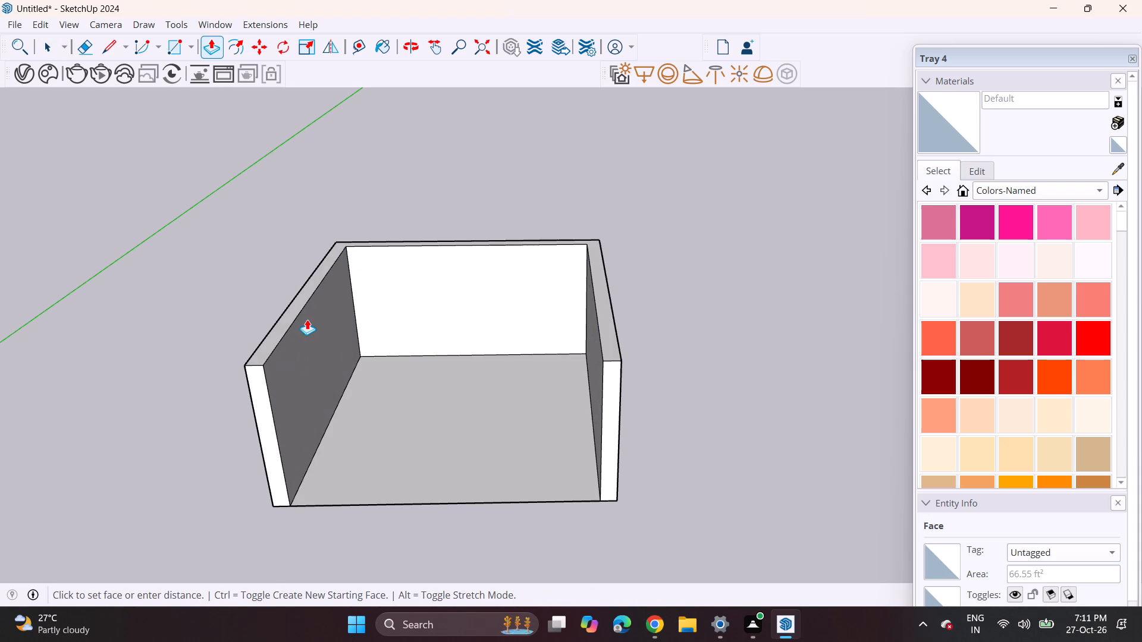
Inspect the raised walls and the underside of the floor from several angles.
{"action": "middle_click_drag", "start_coordinate": [391, 353], "coordinate": [399, 163]}
{"action": "scroll", "coordinate": [407, 313], "scroll_direction": "up", "scroll_amount": 2}
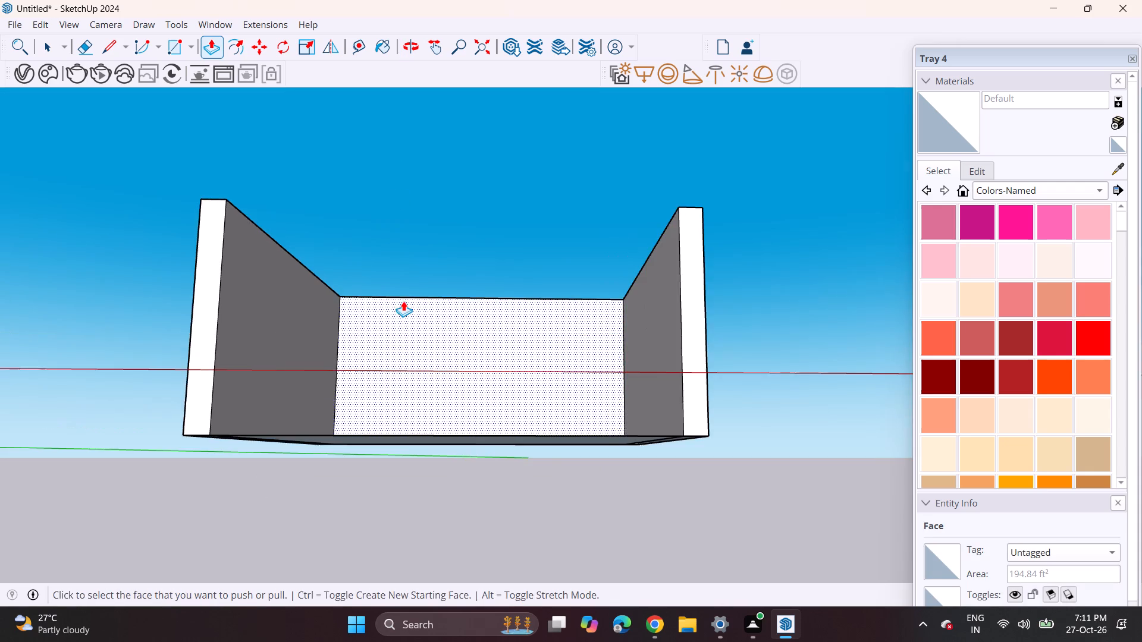
{"action": "middle_click_drag", "start_coordinate": [406, 301], "coordinate": [424, 327]}
{"action": "scroll", "coordinate": [410, 301], "scroll_direction": "down", "scroll_amount": 1}
{"action": "scroll", "coordinate": [419, 328], "scroll_direction": "up", "scroll_amount": 6}
{"action": "middle_click_drag", "start_coordinate": [410, 328], "coordinate": [399, 348]}
{"action": "middle_click", "coordinate": [316, 370]}
{"action": "middle_click_drag", "start_coordinate": [357, 450], "coordinate": [355, 369]}
{"action": "scroll", "coordinate": [356, 445], "scroll_direction": "up", "scroll_amount": 1}
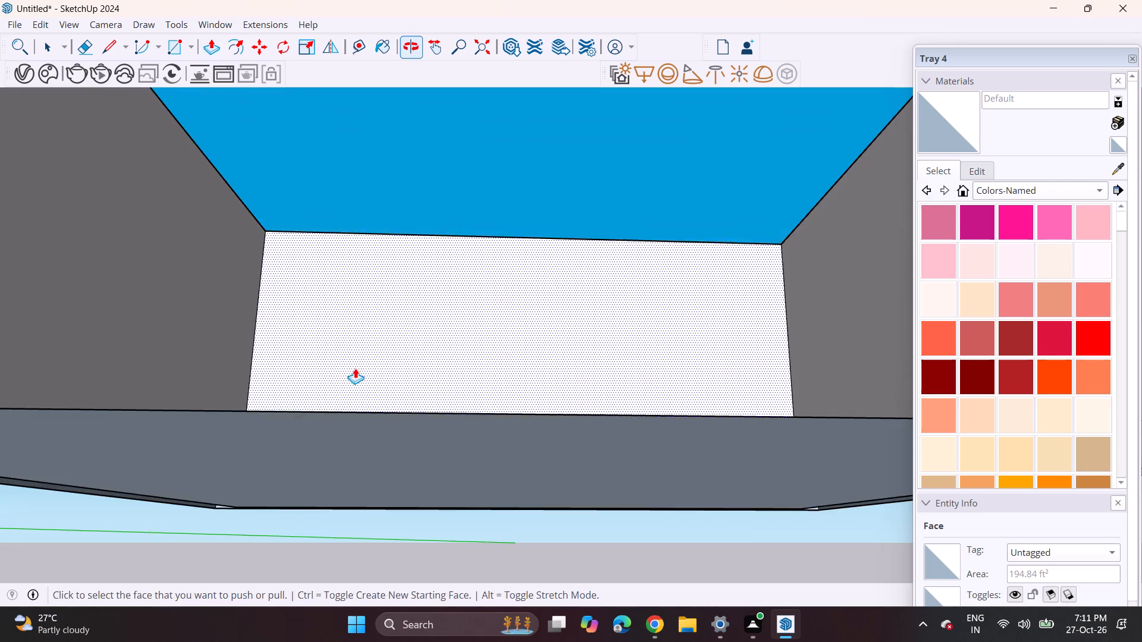
{"action": "middle_click_drag", "start_coordinate": [355, 467], "coordinate": [357, 352]}
{"action": "scroll", "coordinate": [357, 347], "scroll_direction": "up", "scroll_amount": 1}
{"action": "scroll", "coordinate": [357, 347], "scroll_direction": "down", "scroll_amount": 1}
{"action": "scroll", "coordinate": [375, 505], "scroll_direction": "up", "scroll_amount": 1}
{"action": "middle_click_drag", "start_coordinate": [375, 505], "coordinate": [382, 369]}
{"action": "scroll", "coordinate": [382, 430], "scroll_direction": "down", "scroll_amount": 1}
{"action": "middle_click_drag", "start_coordinate": [382, 499], "coordinate": [381, 362]}
{"action": "scroll", "coordinate": [382, 499], "scroll_direction": "up", "scroll_amount": 1}
{"action": "middle_click_drag", "start_coordinate": [395, 479], "coordinate": [395, 408]}
{"action": "scroll", "coordinate": [395, 418], "scroll_direction": "up", "scroll_amount": 1}
{"action": "middle_click_drag", "start_coordinate": [395, 408], "coordinate": [399, 329]}
{"action": "scroll", "coordinate": [399, 459], "scroll_direction": "down", "scroll_amount": 1}
{"action": "middle_click_drag", "start_coordinate": [406, 458], "coordinate": [409, 311]}
{"action": "scroll", "coordinate": [406, 458], "scroll_direction": "up", "scroll_amount": 1}
{"action": "middle_click_drag", "start_coordinate": [431, 391], "coordinate": [441, 307]}
{"action": "middle_click_drag", "start_coordinate": [447, 406], "coordinate": [474, 234]}
{"action": "scroll", "coordinate": [453, 363], "scroll_direction": "up", "scroll_amount": 1}
{"action": "scroll", "coordinate": [475, 233], "scroll_direction": "down", "scroll_amount": 1}
{"action": "middle_click_drag", "start_coordinate": [463, 425], "coordinate": [478, 267]}
{"action": "scroll", "coordinate": [467, 394], "scroll_direction": "up", "scroll_amount": 1}
{"action": "scroll", "coordinate": [478, 268], "scroll_direction": "down", "scroll_amount": 1}
{"action": "middle_click_drag", "start_coordinate": [470, 396], "coordinate": [470, 235]}
{"action": "middle_click_drag", "start_coordinate": [469, 354], "coordinate": [468, 254]}
{"action": "middle_click_drag", "start_coordinate": [476, 351], "coordinate": [490, 243]}
{"action": "middle_click_drag", "start_coordinate": [489, 405], "coordinate": [507, 283]}
{"action": "middle_click_drag", "start_coordinate": [502, 427], "coordinate": [514, 291]}
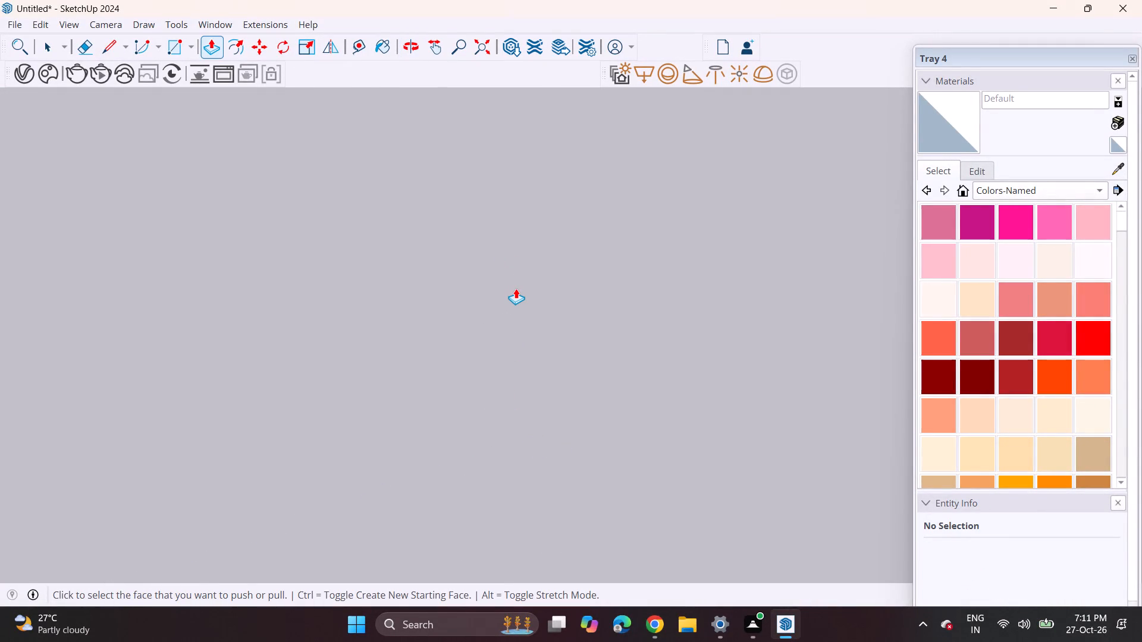
{"action": "scroll", "coordinate": [516, 288], "scroll_direction": "down", "scroll_amount": 20}
{"action": "scroll", "coordinate": [516, 288], "scroll_direction": "down", "scroll_amount": 9}
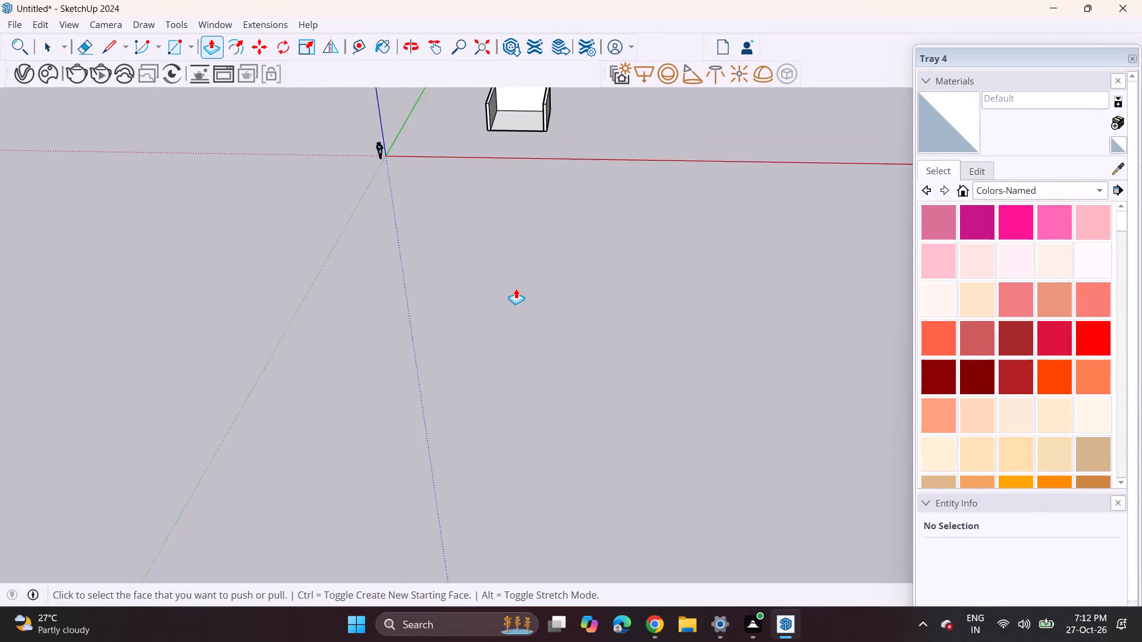
{"action": "scroll", "coordinate": [516, 288], "scroll_direction": "down", "scroll_amount": 10}
{"action": "scroll", "coordinate": [516, 288], "scroll_direction": "up", "scroll_amount": 1}
{"action": "scroll", "coordinate": [518, 228], "scroll_direction": "down", "scroll_amount": 1}
{"action": "scroll", "coordinate": [518, 228], "scroll_direction": "up", "scroll_amount": 4}
{"action": "scroll", "coordinate": [509, 135], "scroll_direction": "up", "scroll_amount": 1}
{"action": "scroll", "coordinate": [500, 221], "scroll_direction": "up", "scroll_amount": 8}
{"action": "scroll", "coordinate": [517, 218], "scroll_direction": "down", "scroll_amount": 1}
{"action": "scroll", "coordinate": [517, 218], "scroll_direction": "up", "scroll_amount": 4}
{"action": "scroll", "coordinate": [516, 210], "scroll_direction": "down", "scroll_amount": 1}
{"action": "scroll", "coordinate": [516, 210], "scroll_direction": "up", "scroll_amount": 1}
{"action": "scroll", "coordinate": [516, 210], "scroll_direction": "down", "scroll_amount": 1}
{"action": "scroll", "coordinate": [516, 210], "scroll_direction": "up", "scroll_amount": 13}
Draw a vertical strip 6" high with Rotated Rectangle, hanging down from the back wall's outer bottom edge along its full width.
{"action": "middle_click_drag", "start_coordinate": [500, 215], "coordinate": [494, 165]}
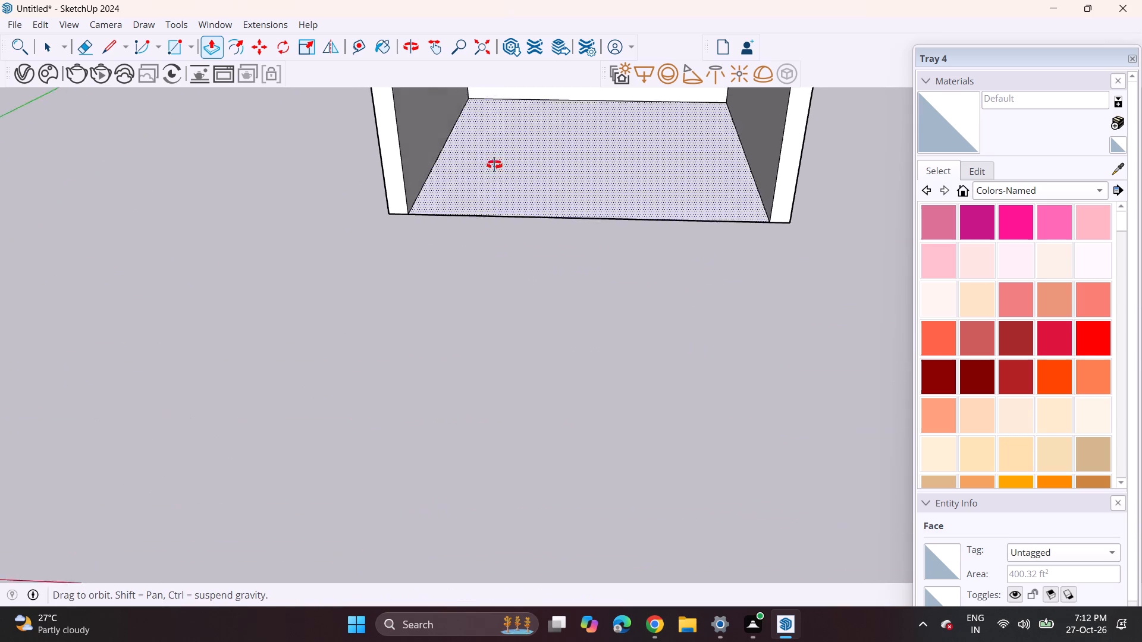
{"action": "middle_click_drag", "start_coordinate": [494, 165], "coordinate": [504, 103]}
{"action": "middle_click_drag", "start_coordinate": [517, 178], "coordinate": [492, 360], "text": "shift"}
{"action": "middle_click_drag", "start_coordinate": [500, 384], "coordinate": [500, 272]}
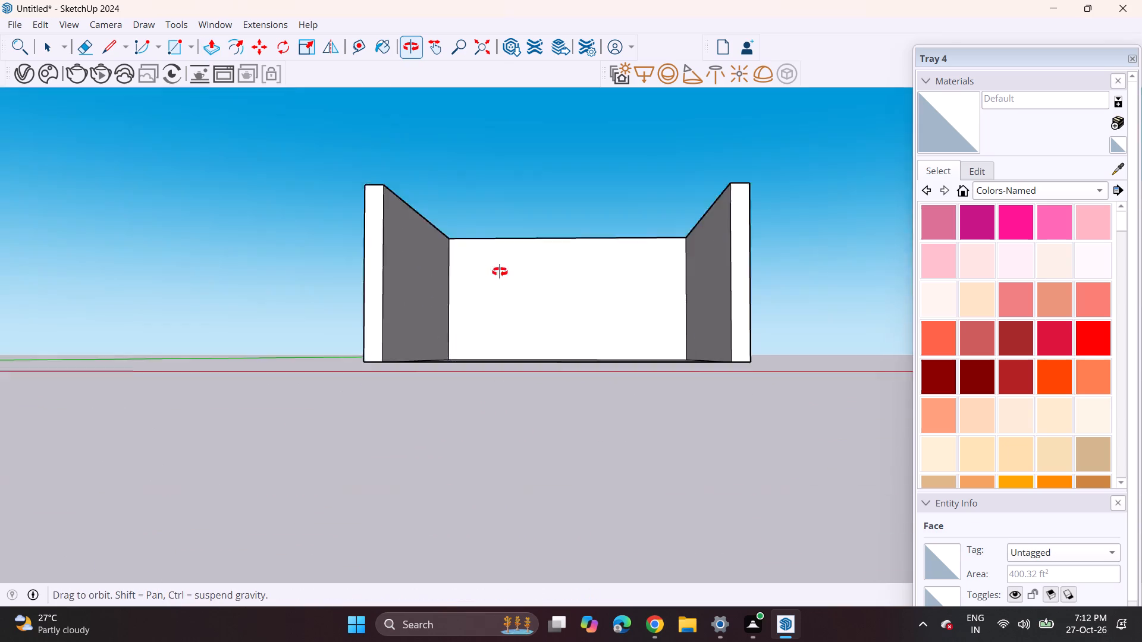
{"action": "middle_click_drag", "start_coordinate": [500, 272], "coordinate": [492, 150]}
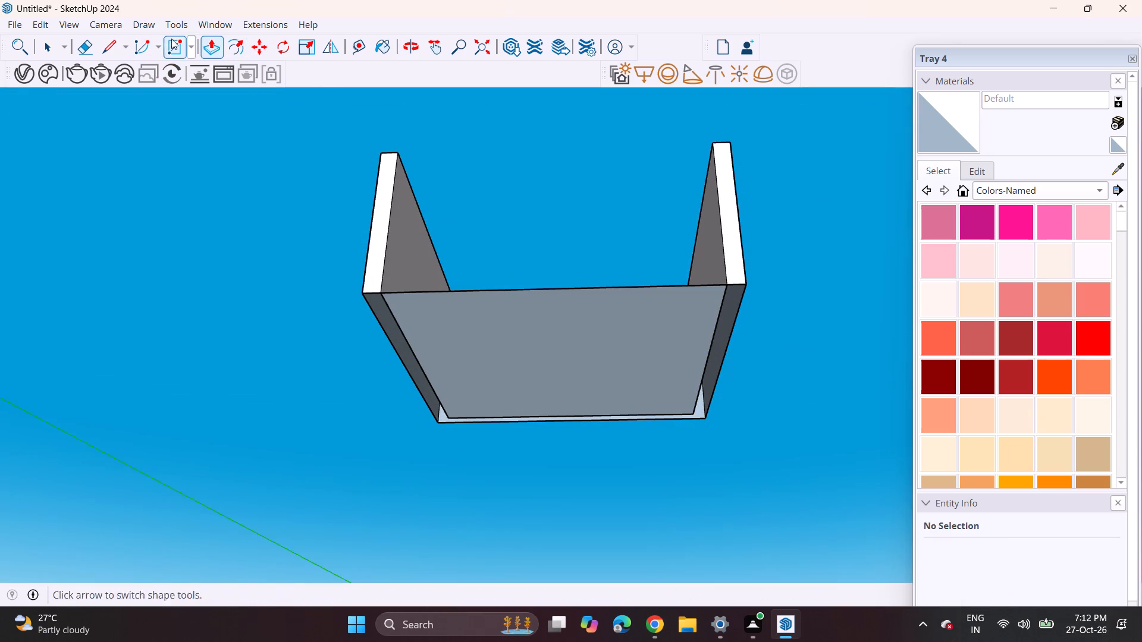
{"action": "left_click", "coordinate": [192, 46]}
{"action": "left_click", "coordinate": [200, 87]}
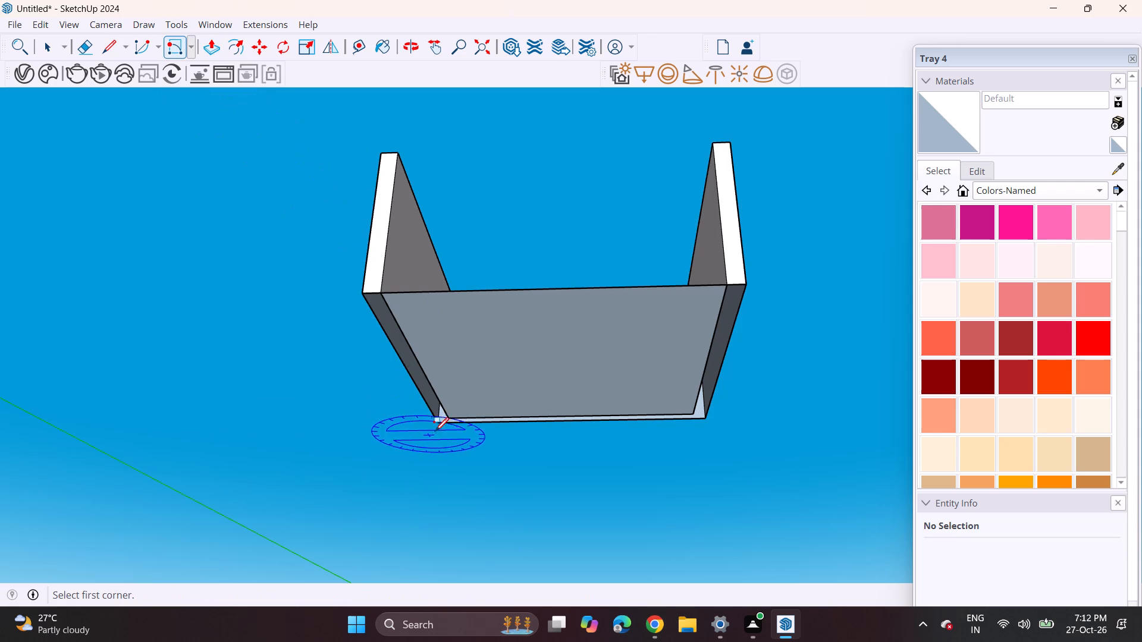
{"action": "left_click", "coordinate": [436, 425]}
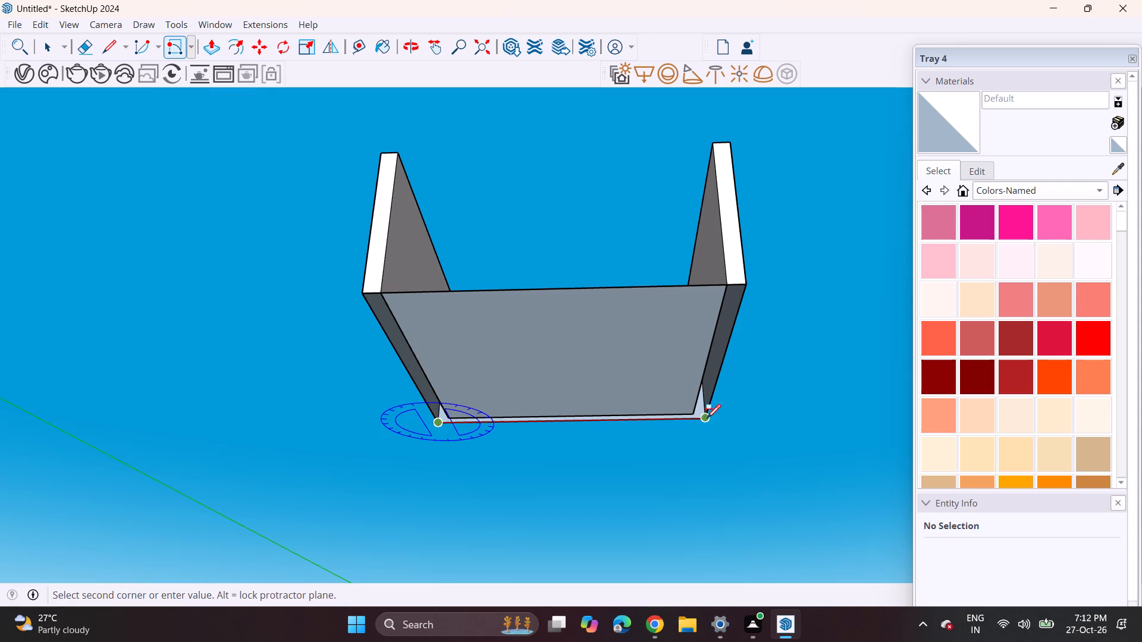
{"action": "left_click", "coordinate": [703, 415]}
{"action": "middle_click_drag", "start_coordinate": [699, 441], "coordinate": [489, 550]}
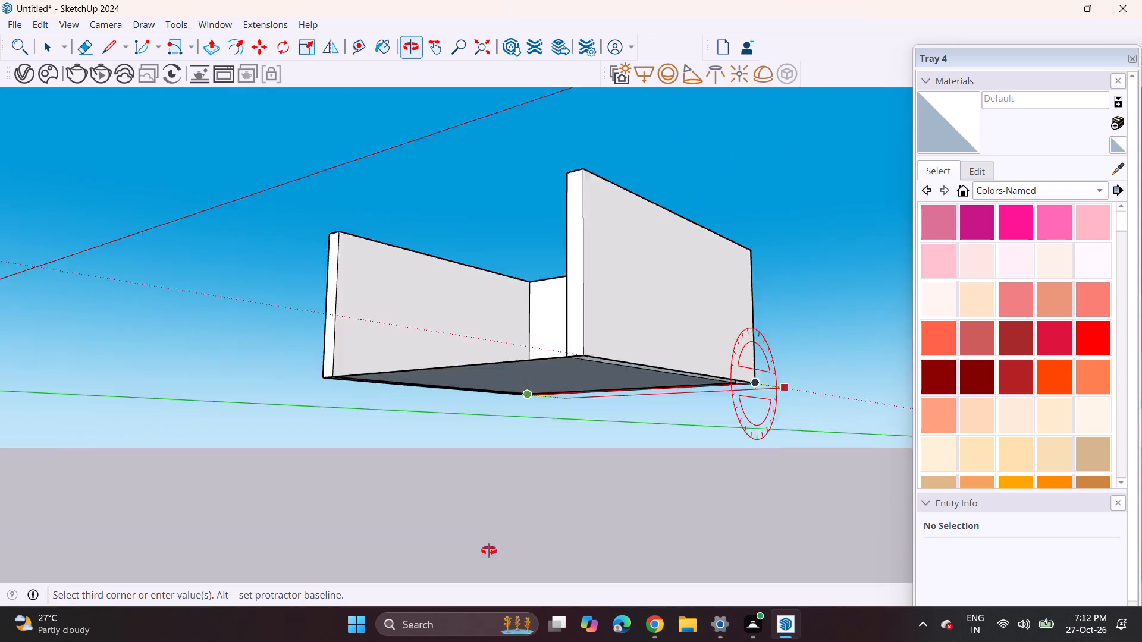
{"action": "middle_click_drag", "start_coordinate": [489, 550], "coordinate": [421, 563]}
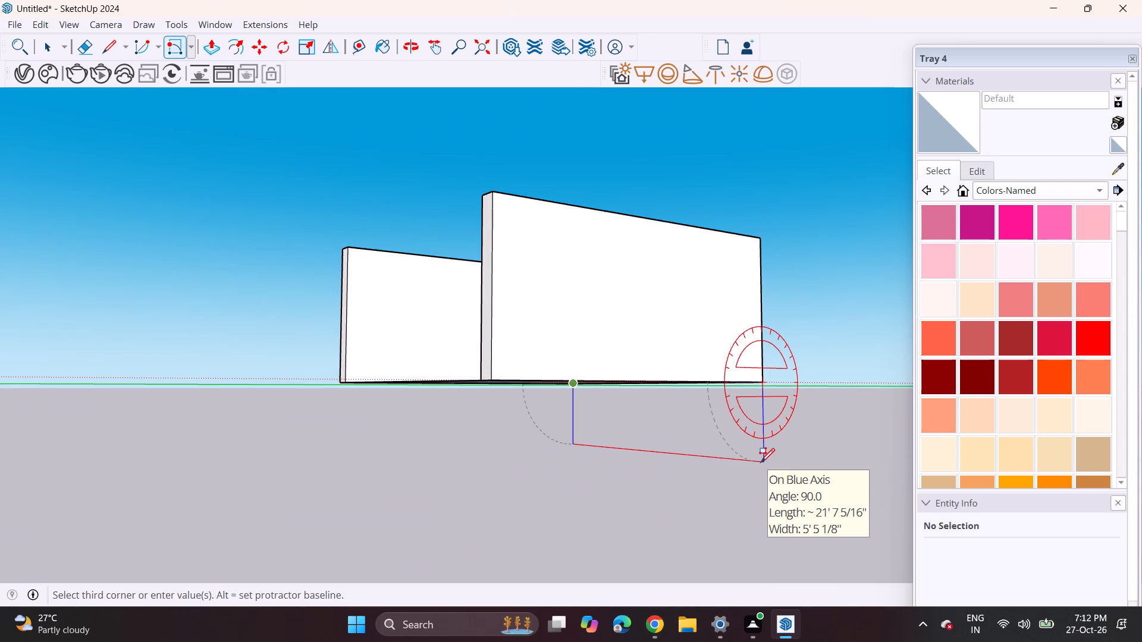
{"action": "key", "text": "6"}
{"action": "key", "text": "Return"}
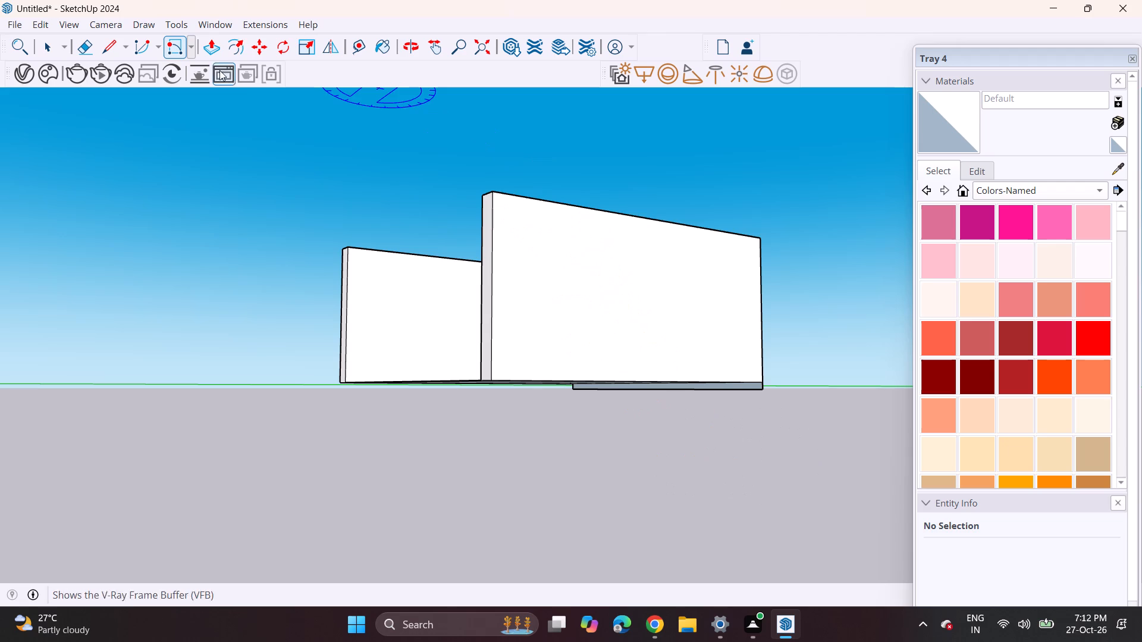
Extrude the strip below the back wall forward to the front ends of the side walls to form the floor slab.
{"action": "left_click", "coordinate": [218, 45]}
{"action": "left_click", "coordinate": [763, 389]}
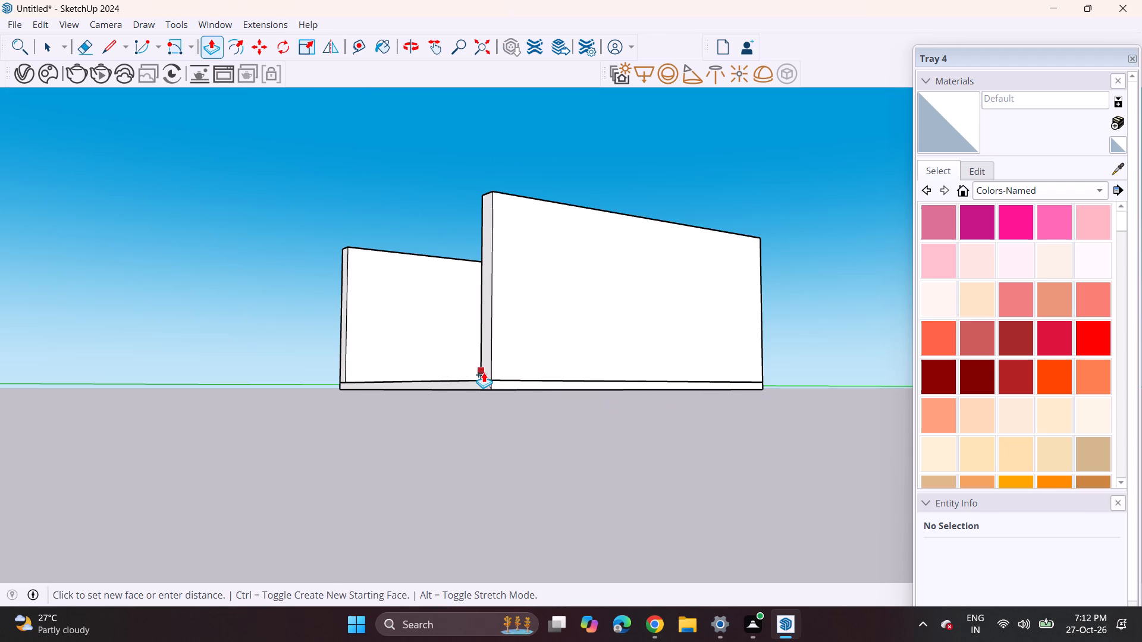
{"action": "left_click", "coordinate": [489, 372]}
Draw a vertical strip 6" high with Rotated Rectangle, rising from the back wall's outer top edge along its full width.
{"action": "middle_click_drag", "start_coordinate": [413, 344], "coordinate": [719, 364]}
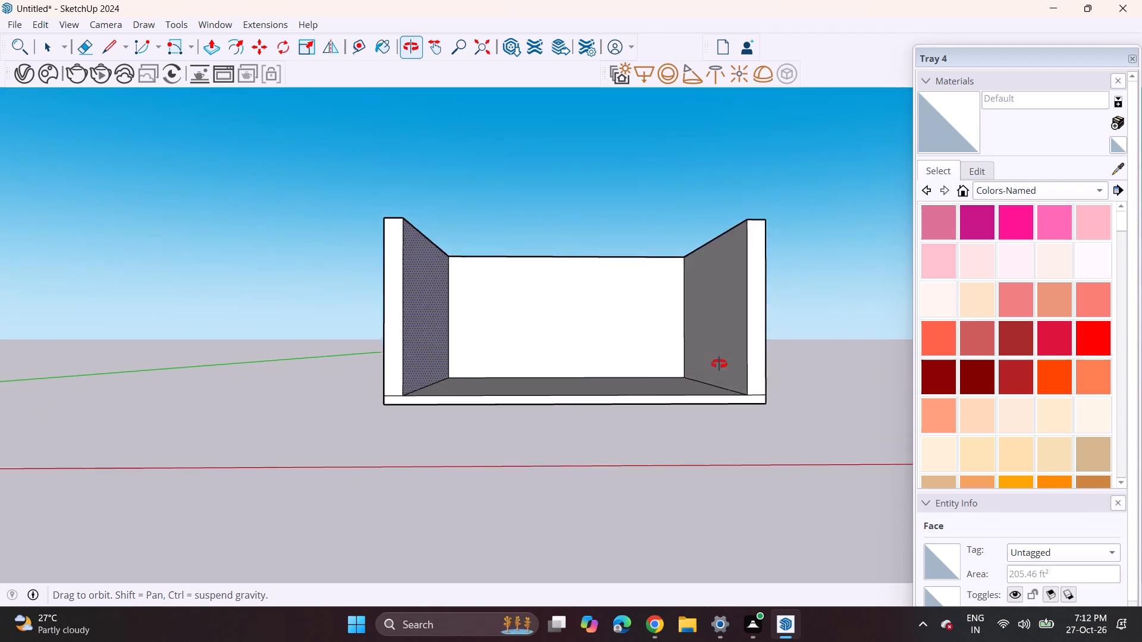
{"action": "middle_click_drag", "start_coordinate": [719, 364], "coordinate": [685, 386]}
{"action": "scroll", "coordinate": [719, 364], "scroll_direction": "down", "scroll_amount": 1}
{"action": "middle_click_drag", "start_coordinate": [607, 271], "coordinate": [595, 438]}
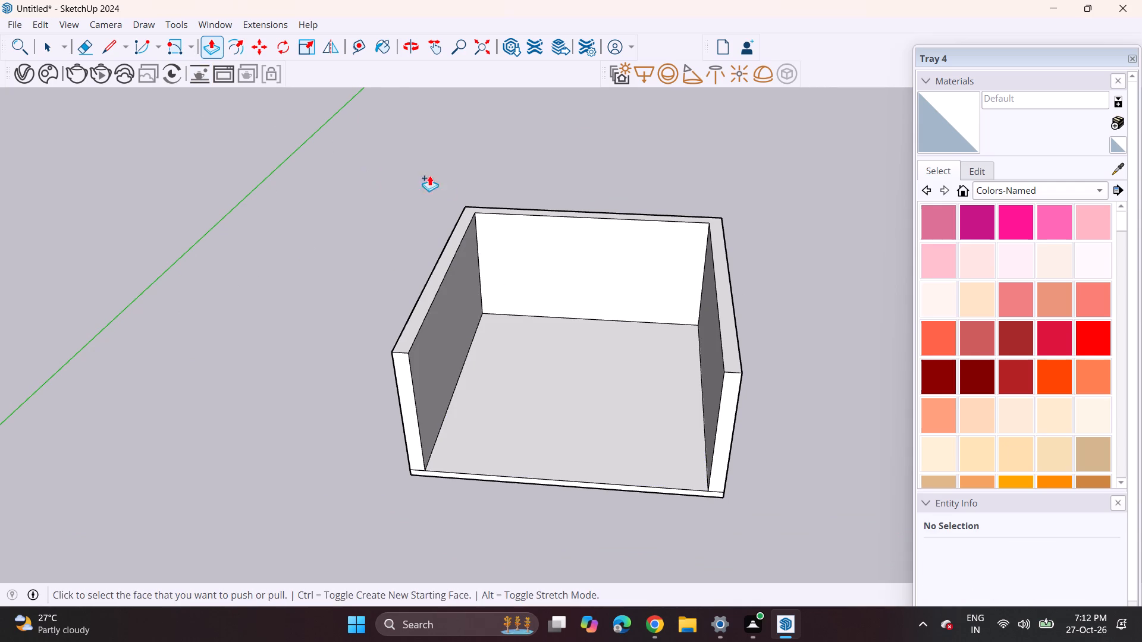
{"action": "left_click", "coordinate": [177, 49]}
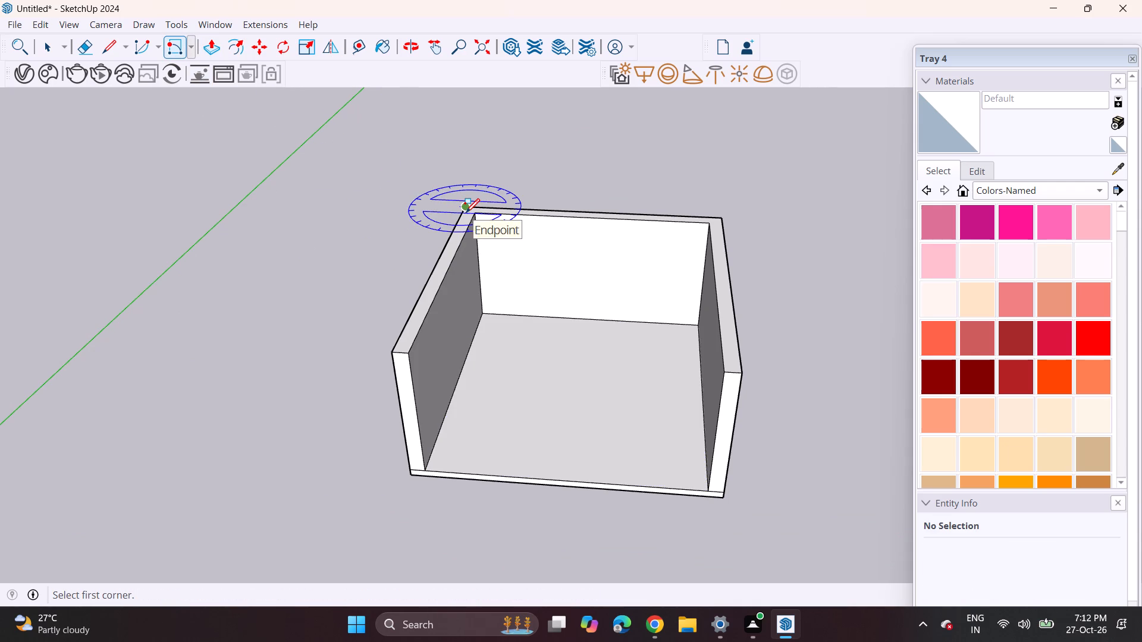
{"action": "left_click", "coordinate": [465, 212]}
{"action": "left_click", "coordinate": [721, 215]}
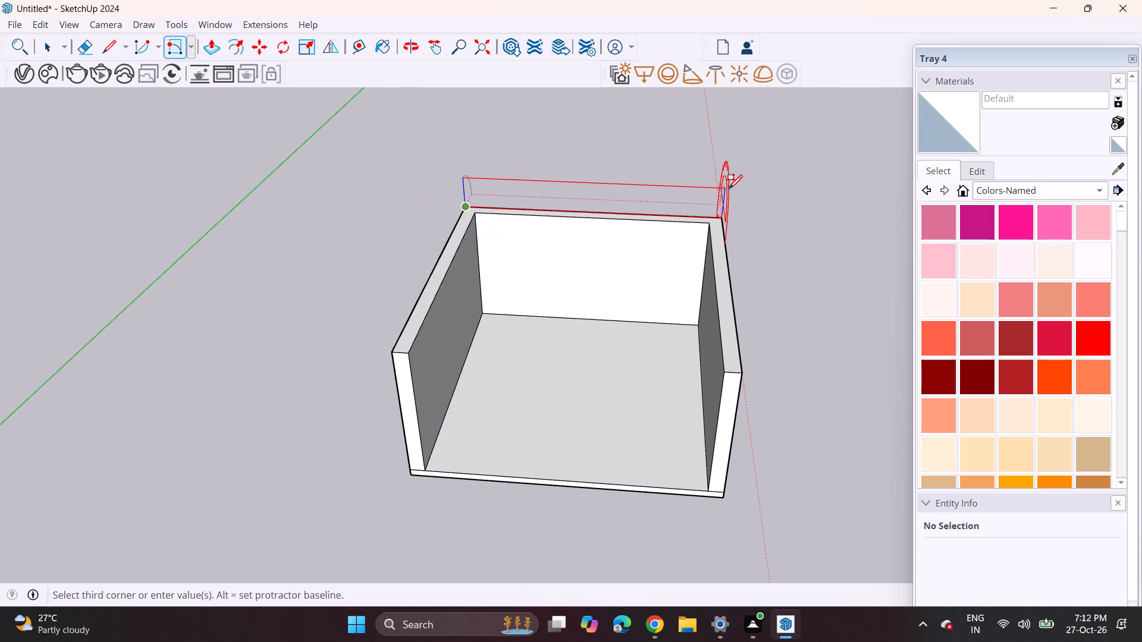
{"action": "middle_click", "coordinate": [728, 188]}
{"action": "key", "text": "6"}
{"action": "key", "text": "Return"}
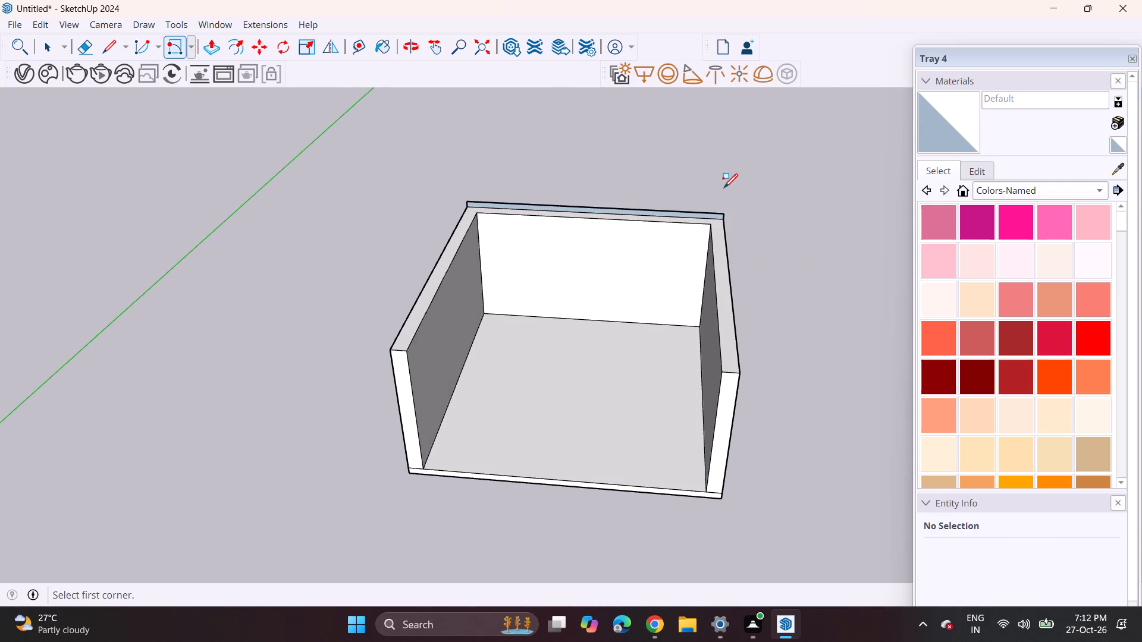
Extrude the strip above the back wall forward to the front ends of the side walls to form the roof slab.
{"action": "left_click", "coordinate": [213, 47]}
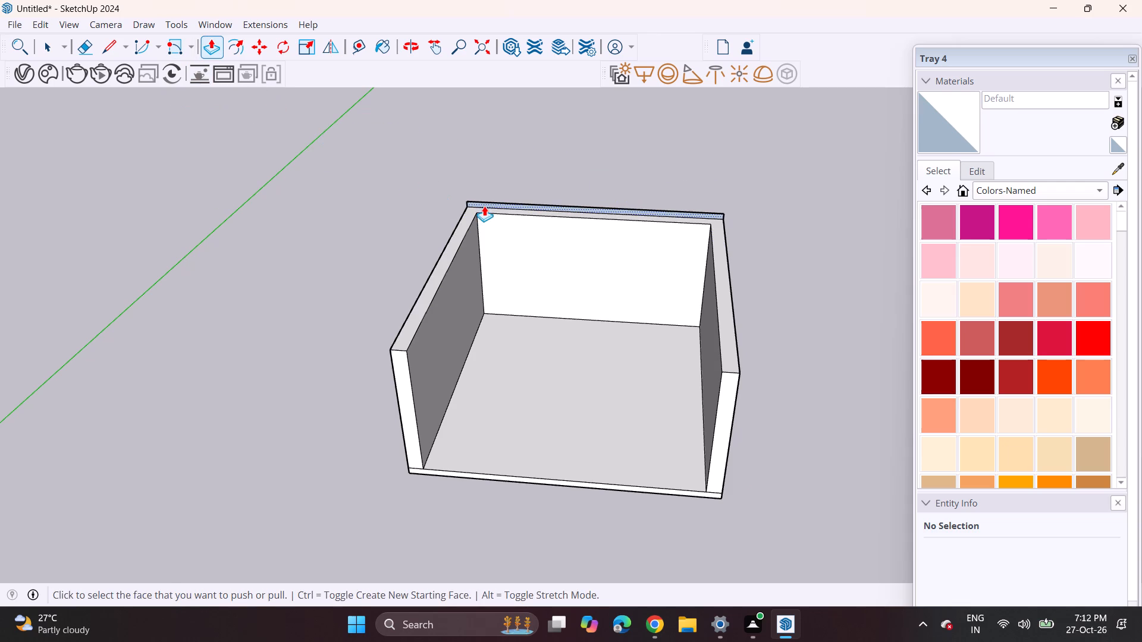
{"action": "left_click", "coordinate": [484, 206]}
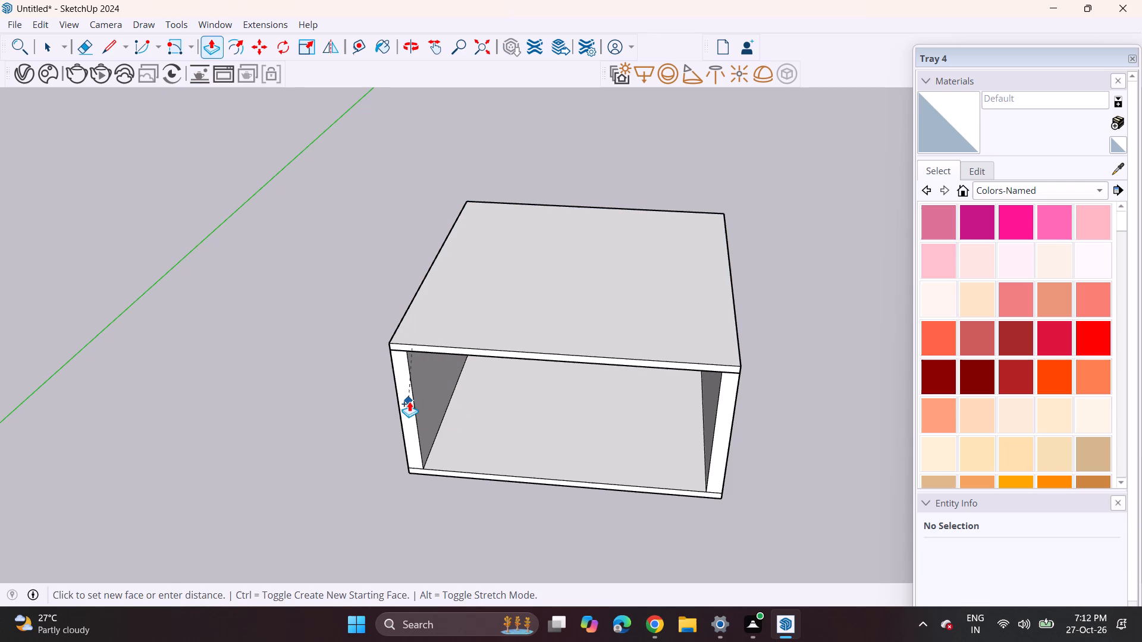
{"action": "left_click", "coordinate": [409, 401]}
Examine the room's interior, side walls and slabs from several angles, finishing with a front view of the open side.
{"action": "middle_click_drag", "start_coordinate": [564, 351], "coordinate": [602, 140]}
{"action": "scroll", "coordinate": [630, 348], "scroll_direction": "up", "scroll_amount": 8}
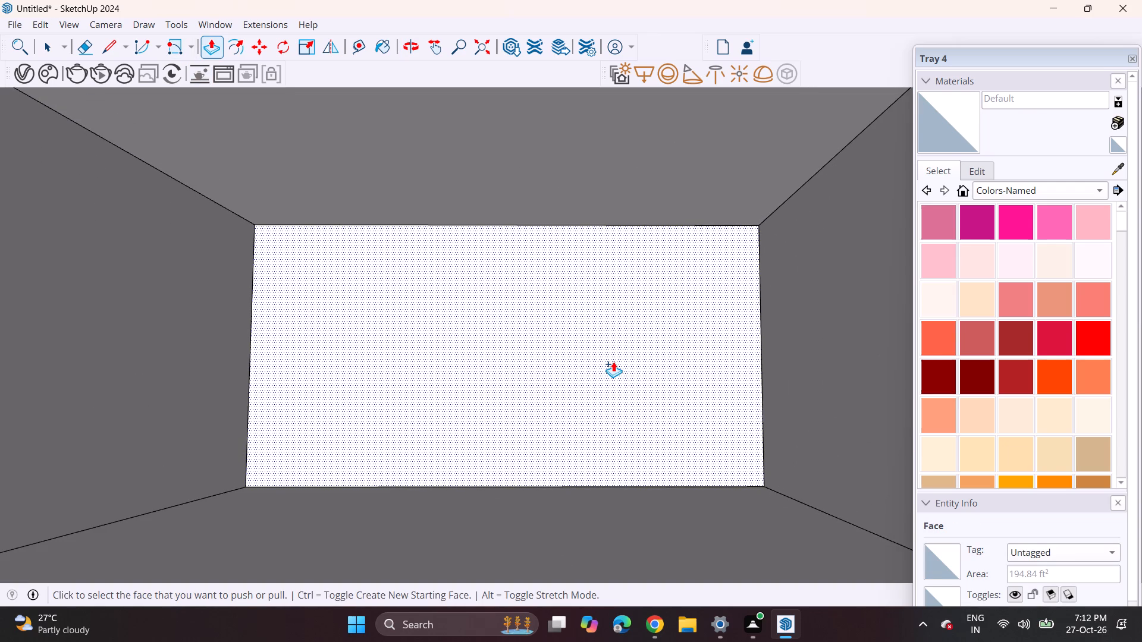
{"action": "middle_click_drag", "start_coordinate": [624, 364], "coordinate": [647, 358], "text": "shift"}
{"action": "middle_click_drag", "start_coordinate": [628, 358], "coordinate": [588, 358]}
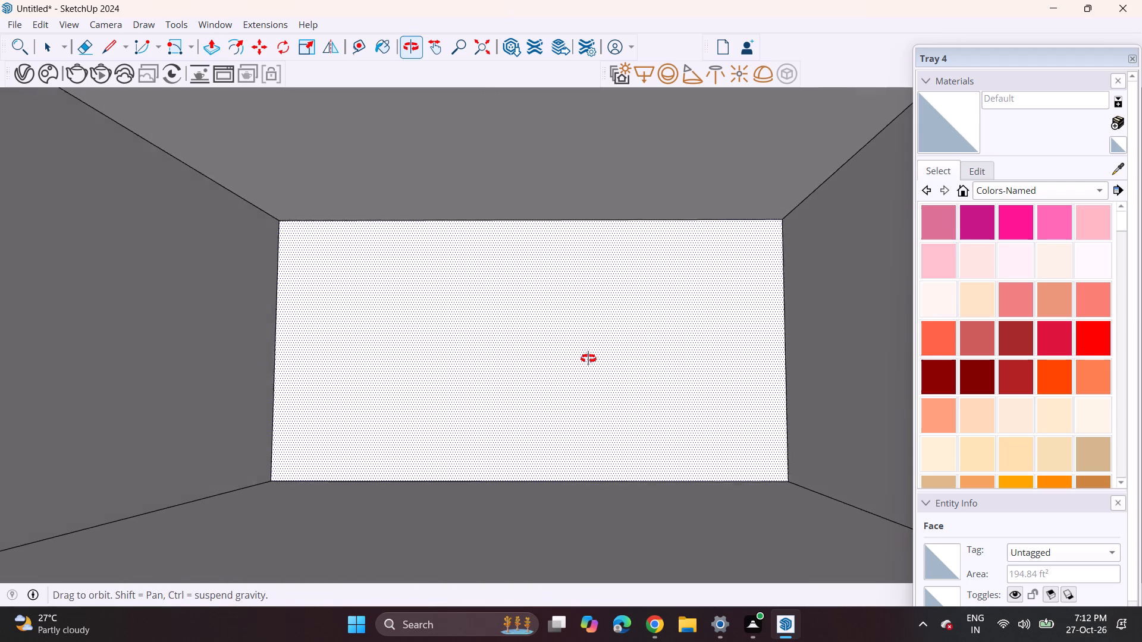
{"action": "middle_click_drag", "start_coordinate": [588, 358], "coordinate": [412, 361]}
{"action": "middle_click_drag", "start_coordinate": [620, 364], "coordinate": [273, 376]}
{"action": "scroll", "coordinate": [629, 316], "scroll_direction": "up", "scroll_amount": 1}
{"action": "middle_click_drag", "start_coordinate": [623, 315], "coordinate": [336, 354]}
{"action": "middle_click_drag", "start_coordinate": [788, 355], "coordinate": [524, 352]}
{"action": "scroll", "coordinate": [556, 341], "scroll_direction": "down", "scroll_amount": 1}
{"action": "scroll", "coordinate": [556, 341], "scroll_direction": "up", "scroll_amount": 1}
{"action": "scroll", "coordinate": [556, 341], "scroll_direction": "down", "scroll_amount": 1}
{"action": "scroll", "coordinate": [553, 342], "scroll_direction": "up", "scroll_amount": 2}
{"action": "scroll", "coordinate": [551, 345], "scroll_direction": "down", "scroll_amount": 11}
{"action": "scroll", "coordinate": [777, 371], "scroll_direction": "up", "scroll_amount": 1}
{"action": "middle_click_drag", "start_coordinate": [777, 371], "coordinate": [534, 379]}
{"action": "middle_click_drag", "start_coordinate": [723, 392], "coordinate": [427, 345]}
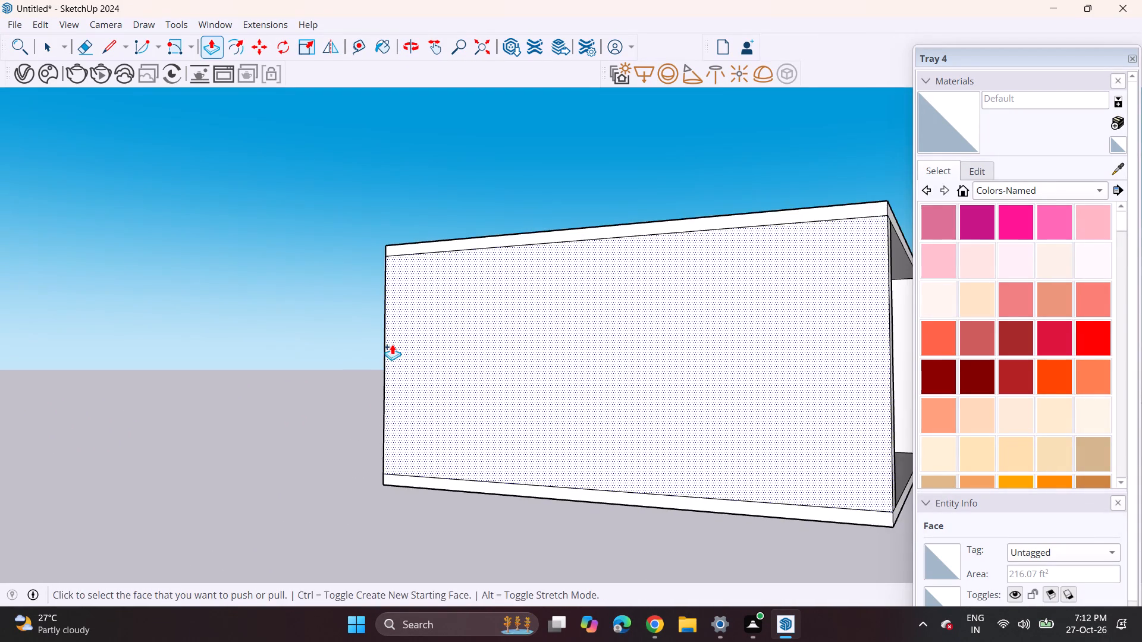
{"action": "middle_click_drag", "start_coordinate": [597, 369], "coordinate": [247, 380]}
{"action": "scroll", "coordinate": [268, 386], "scroll_direction": "down", "scroll_amount": 6}
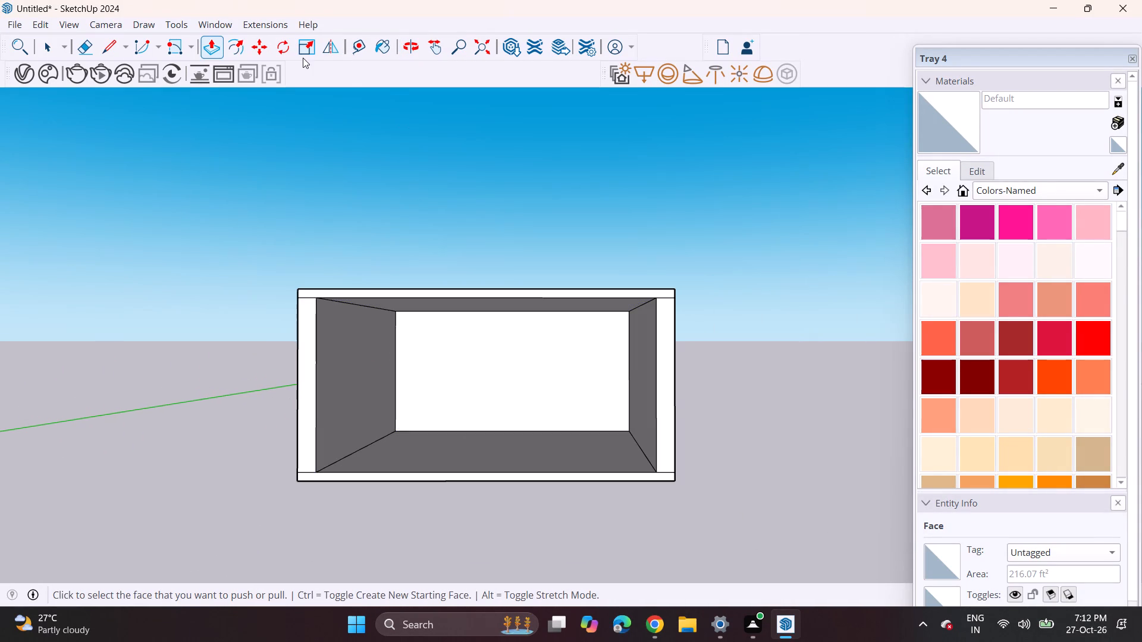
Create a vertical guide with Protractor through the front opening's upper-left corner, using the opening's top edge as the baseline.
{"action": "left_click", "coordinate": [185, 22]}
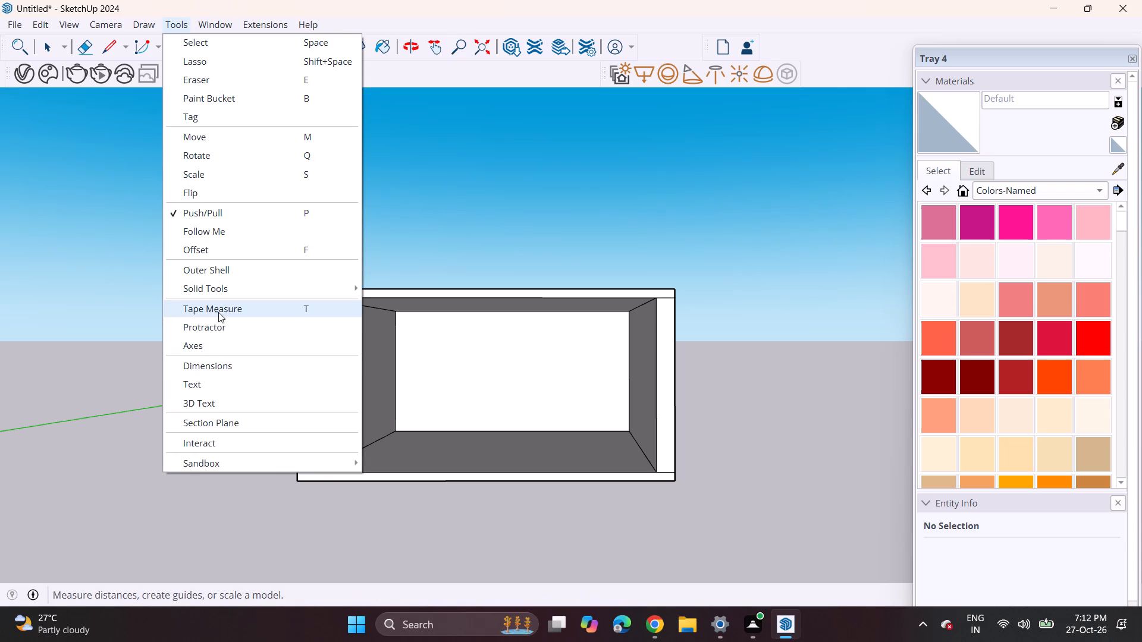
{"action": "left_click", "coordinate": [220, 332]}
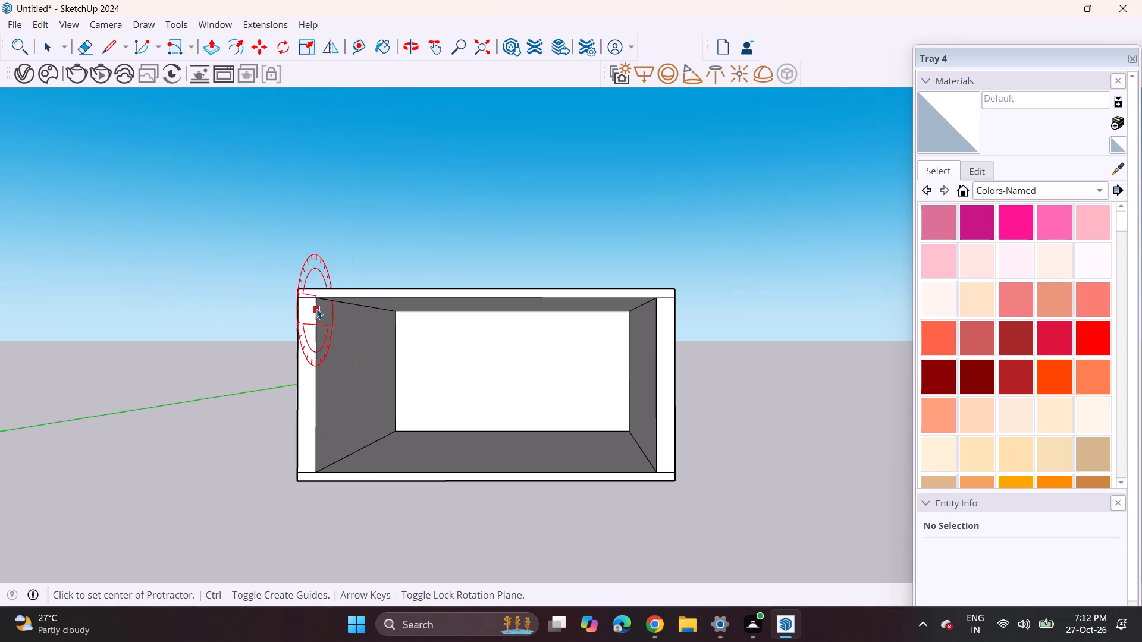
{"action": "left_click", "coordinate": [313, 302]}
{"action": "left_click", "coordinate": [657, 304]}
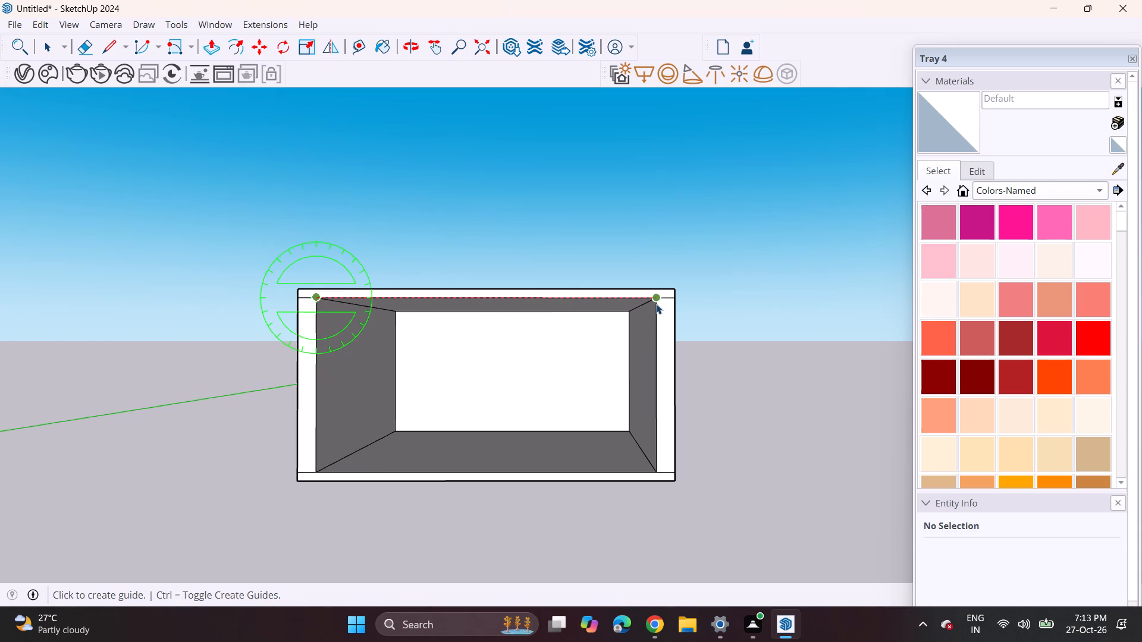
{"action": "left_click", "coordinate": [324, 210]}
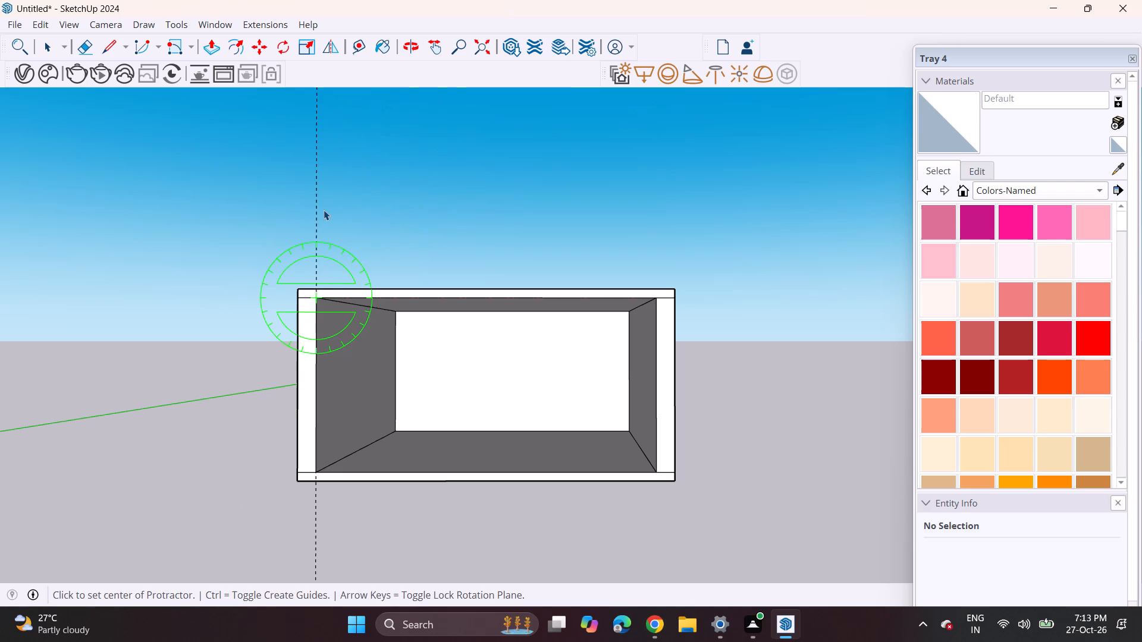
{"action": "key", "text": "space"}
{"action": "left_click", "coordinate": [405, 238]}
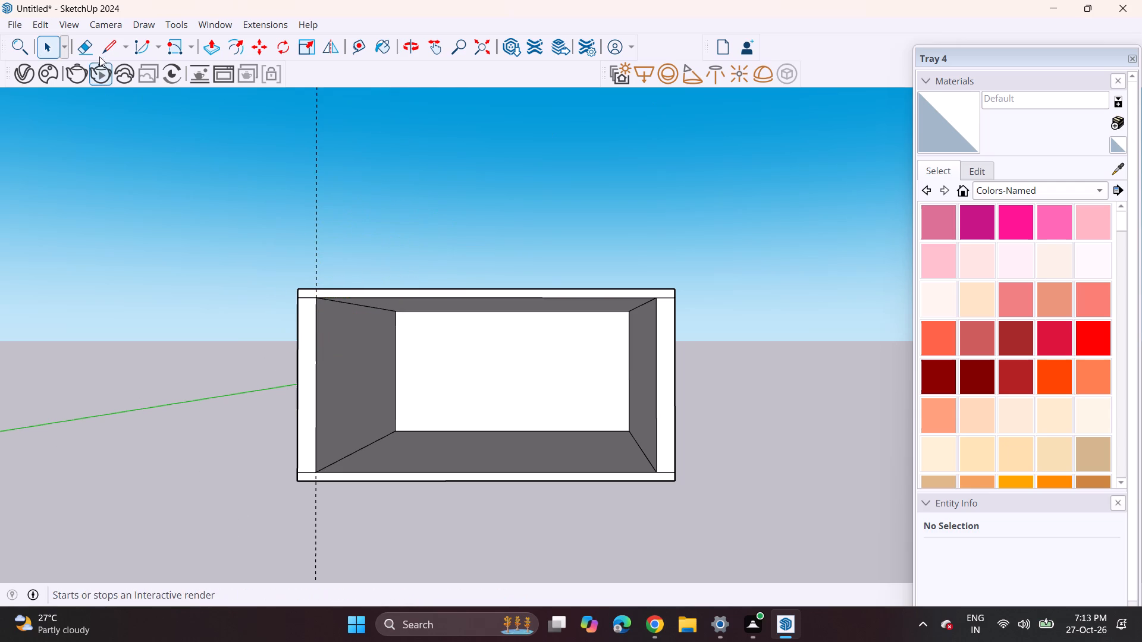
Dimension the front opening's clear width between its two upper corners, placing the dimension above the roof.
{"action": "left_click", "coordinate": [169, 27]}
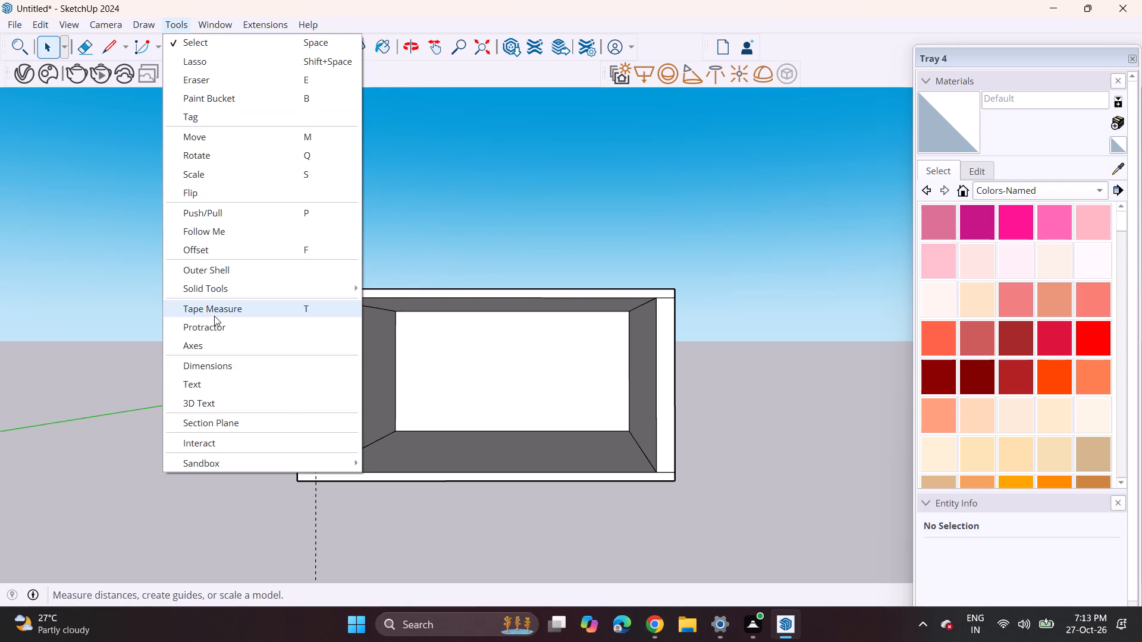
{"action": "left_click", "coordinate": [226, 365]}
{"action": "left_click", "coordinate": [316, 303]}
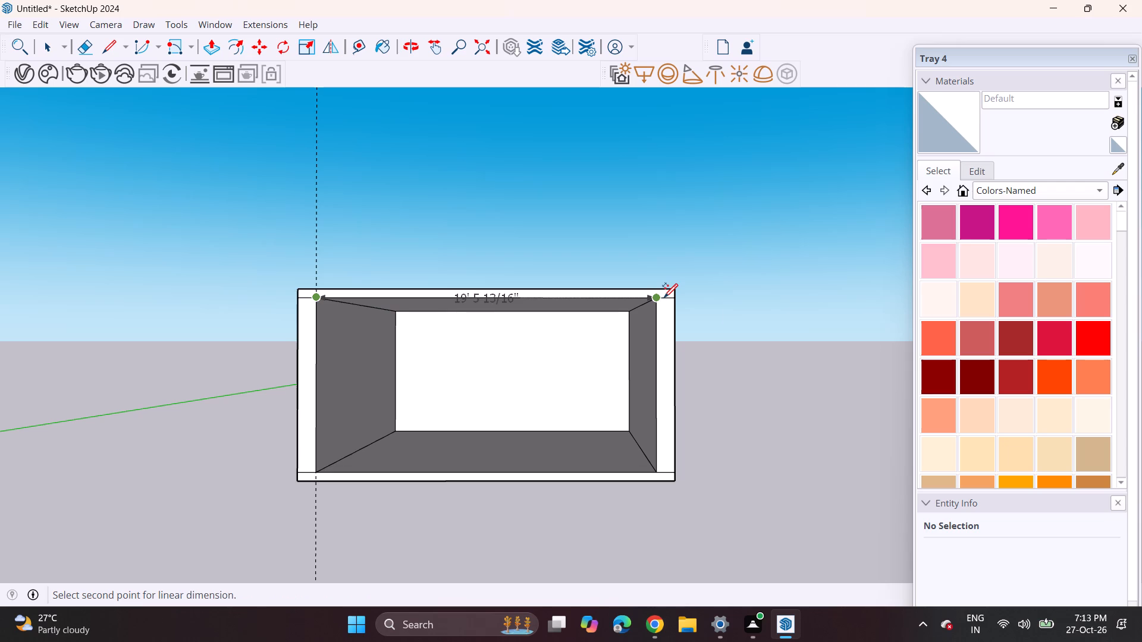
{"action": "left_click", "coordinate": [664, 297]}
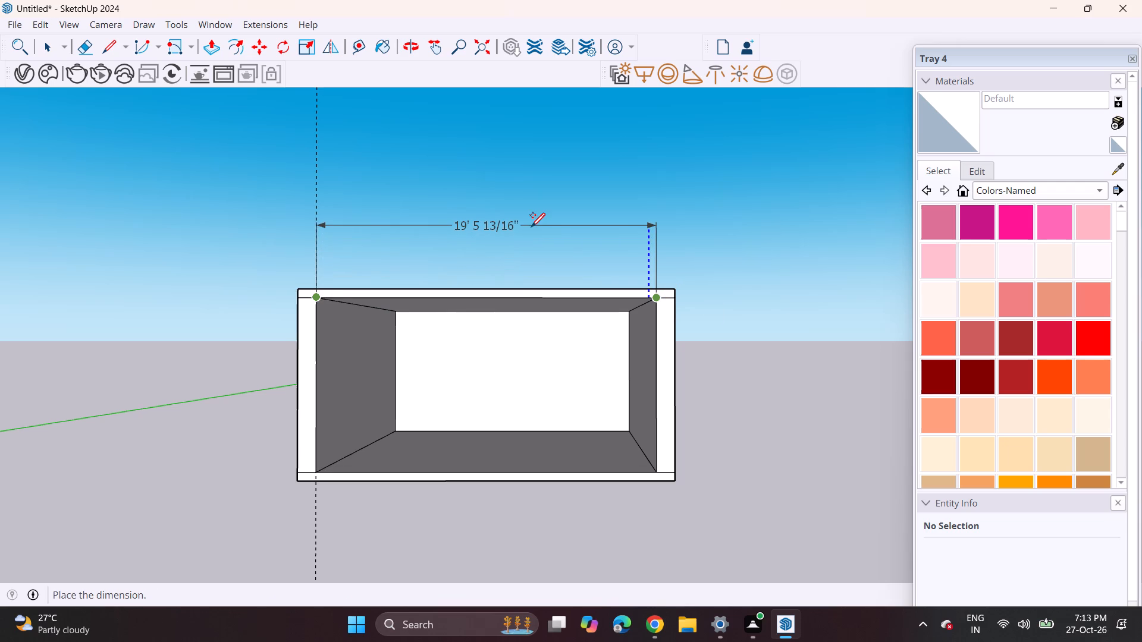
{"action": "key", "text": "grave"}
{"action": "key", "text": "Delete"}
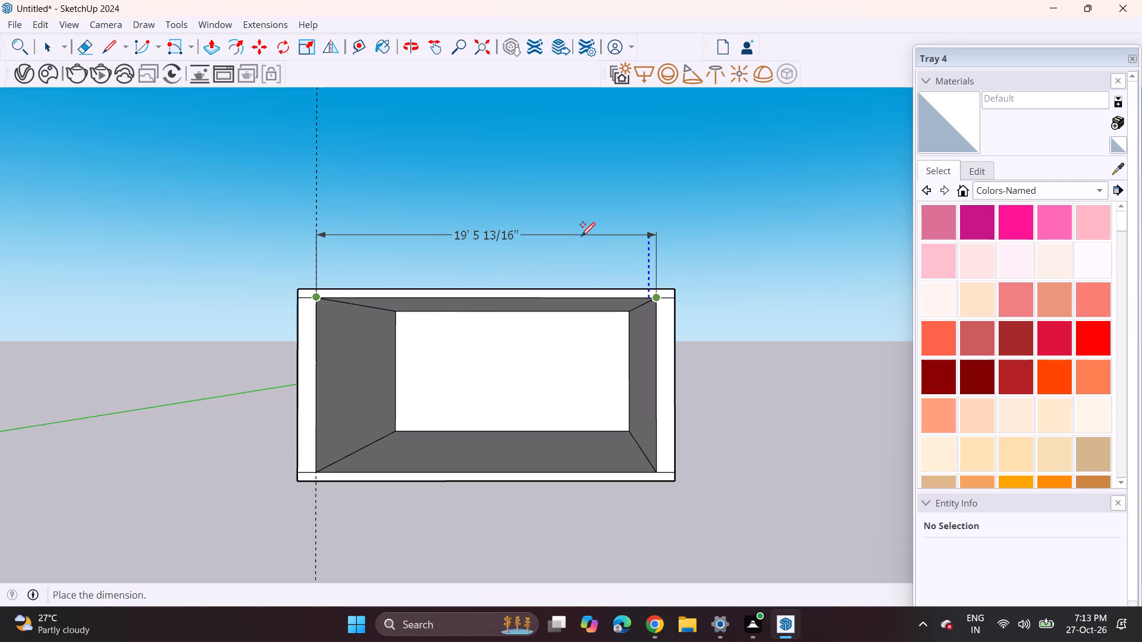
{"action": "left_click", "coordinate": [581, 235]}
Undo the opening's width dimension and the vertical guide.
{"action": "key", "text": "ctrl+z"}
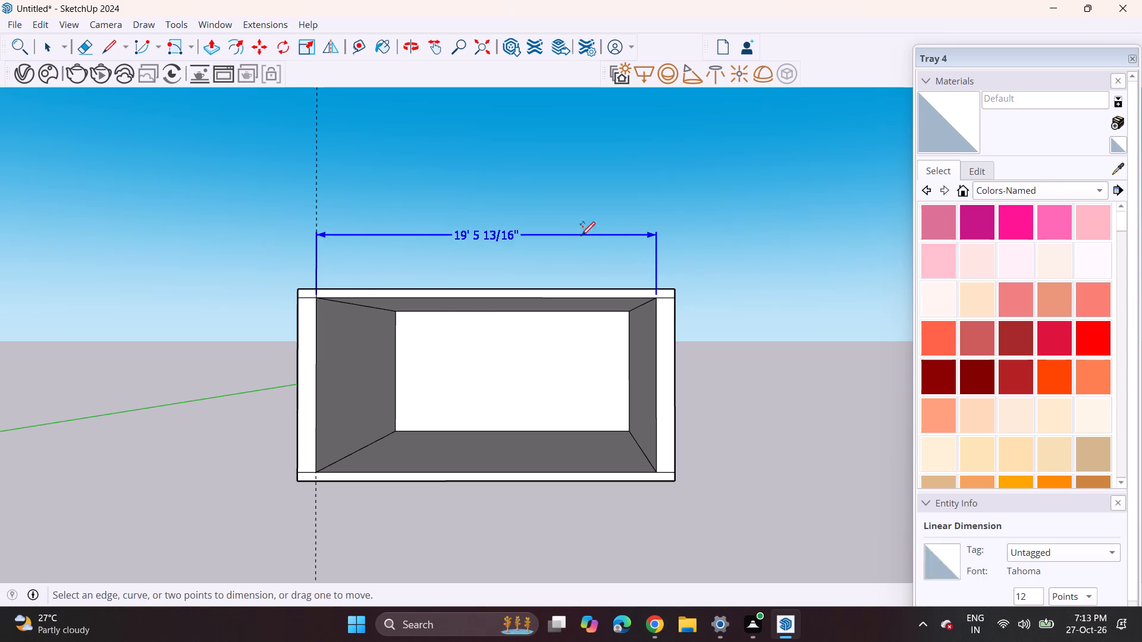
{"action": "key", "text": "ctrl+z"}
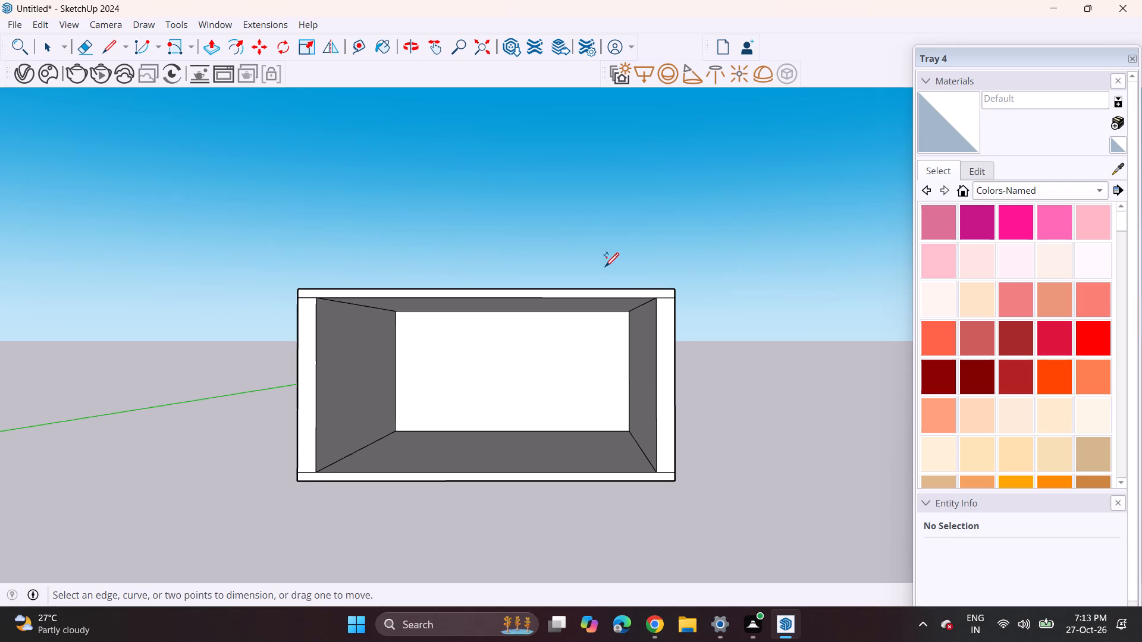
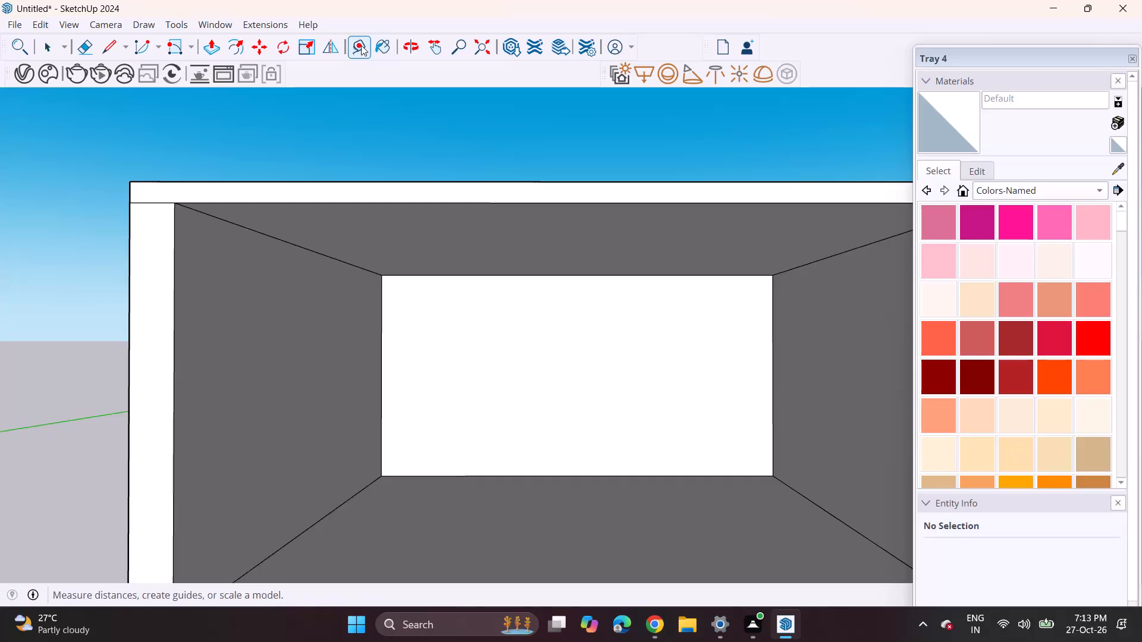
Create a horizontal Tape Measure guide on the back wall, 4" above its bottom edge.
{"action": "left_click", "coordinate": [361, 45]}
{"action": "left_click", "coordinate": [608, 474]}
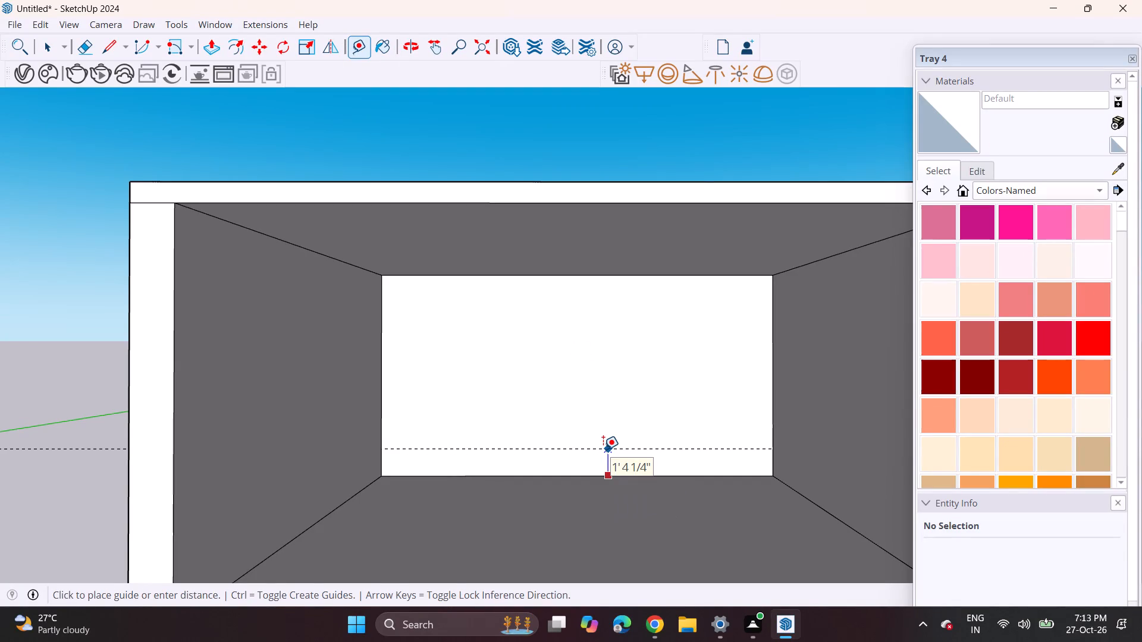
{"action": "key", "text": "4"}
{"action": "key", "text": "Return"}
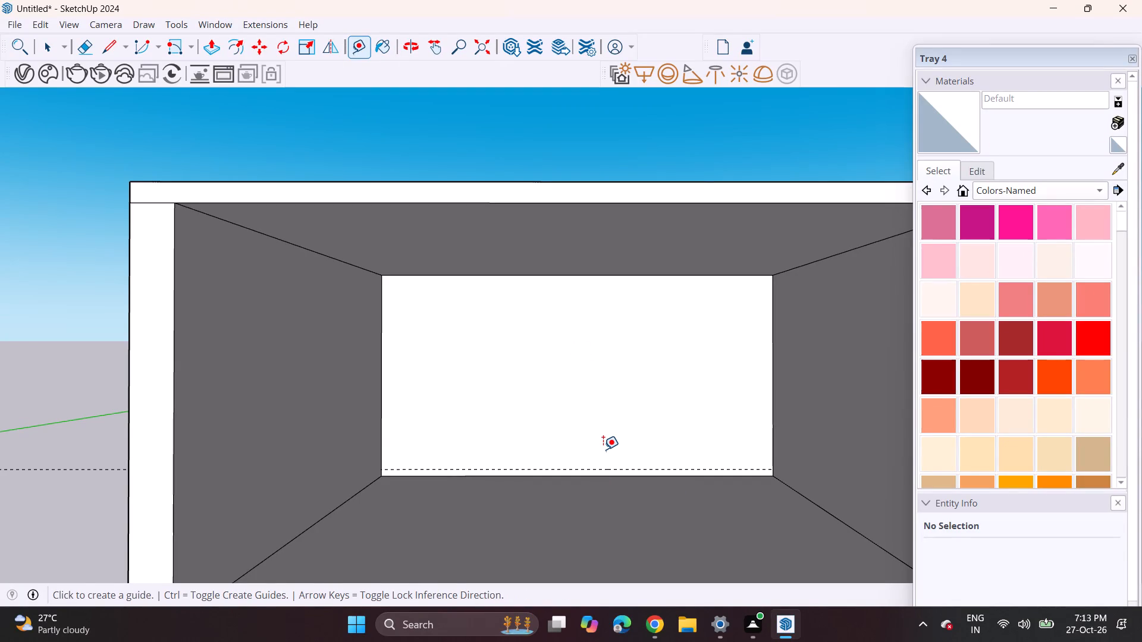
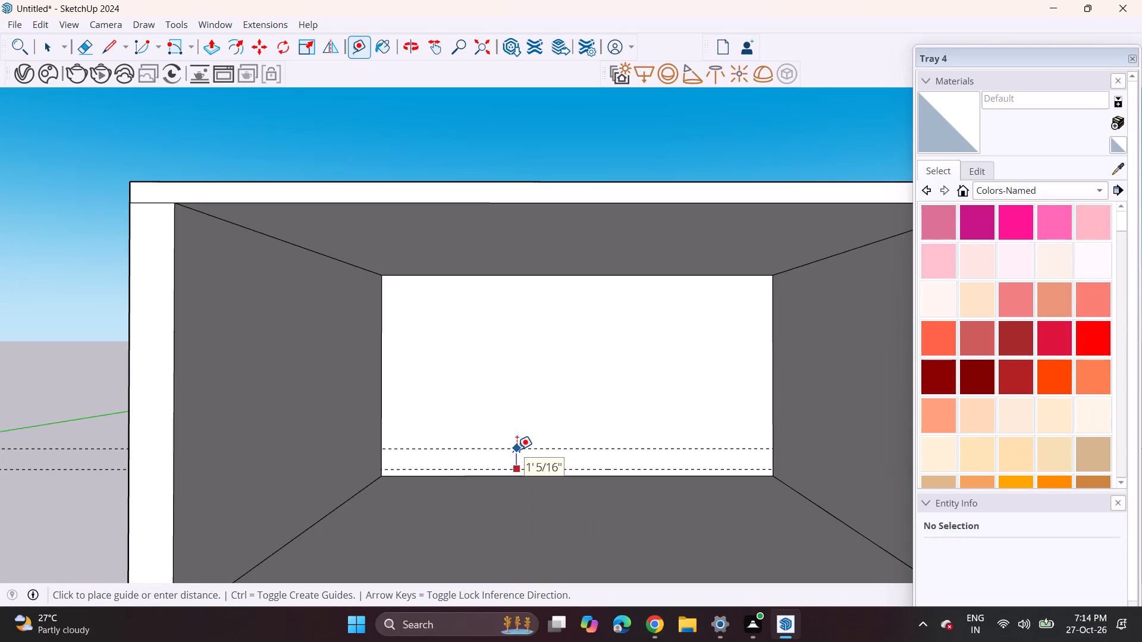
Place a horizontal guide on the back wall 32" above the existing 4" guide.
{"action": "key", "text": "3"}
{"action": "key", "text": "2"}
{"action": "key", "text": "Return"}
{"action": "left_click", "coordinate": [523, 470]}
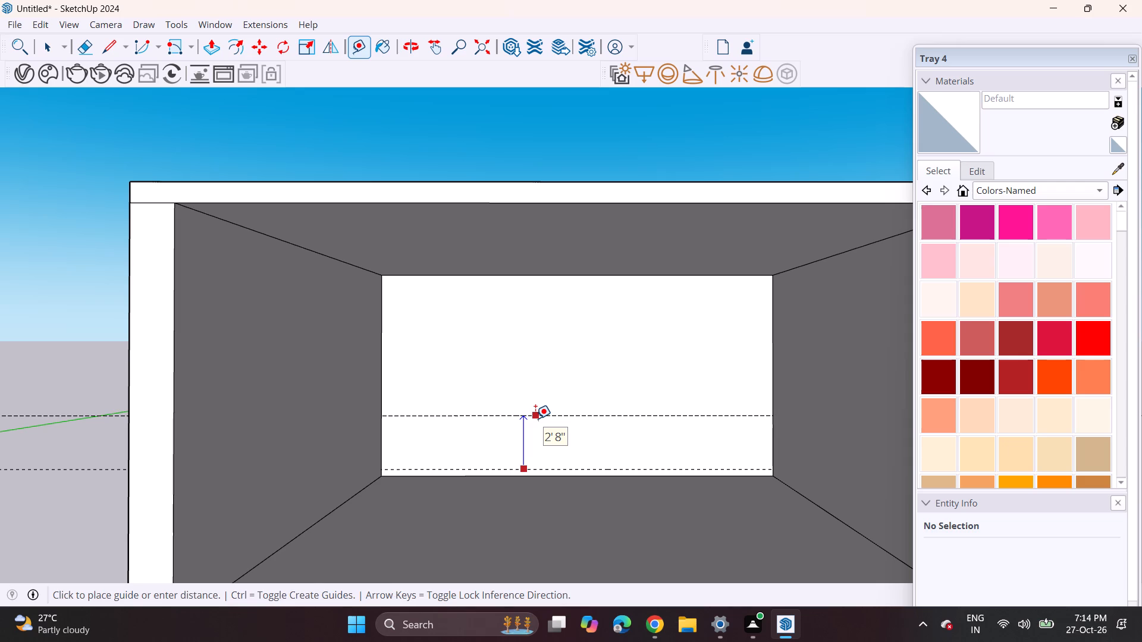
{"action": "key", "text": "Escape"}
Add another horizontal guide on the back wall, 2" above the 32"-offset guide.
{"action": "left_click", "coordinate": [547, 417]}
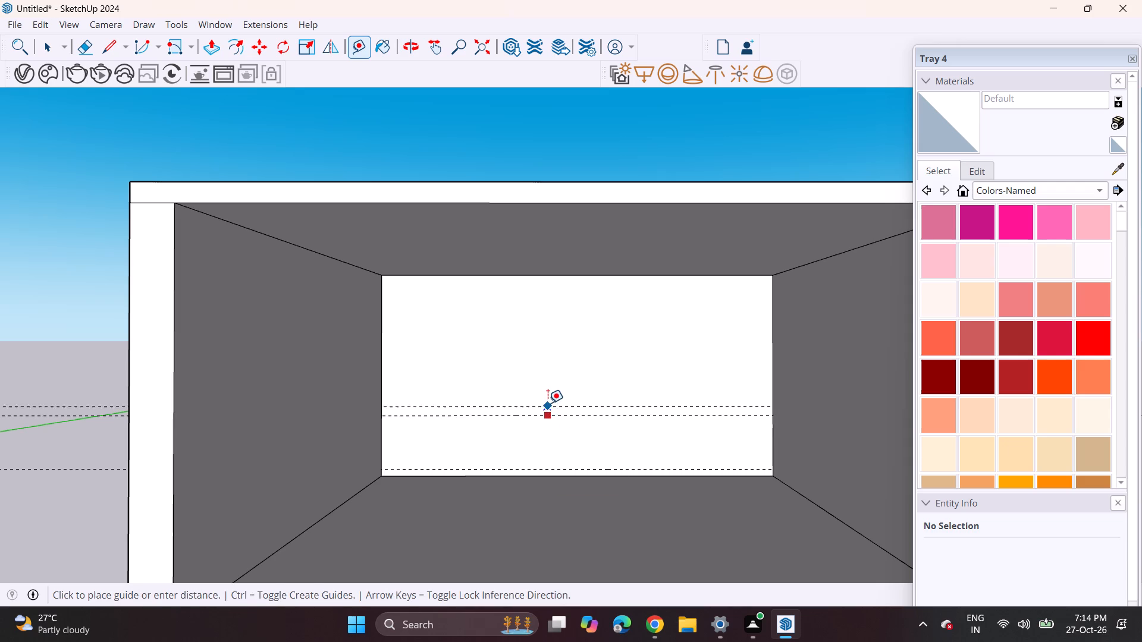
{"action": "key", "text": "2"}
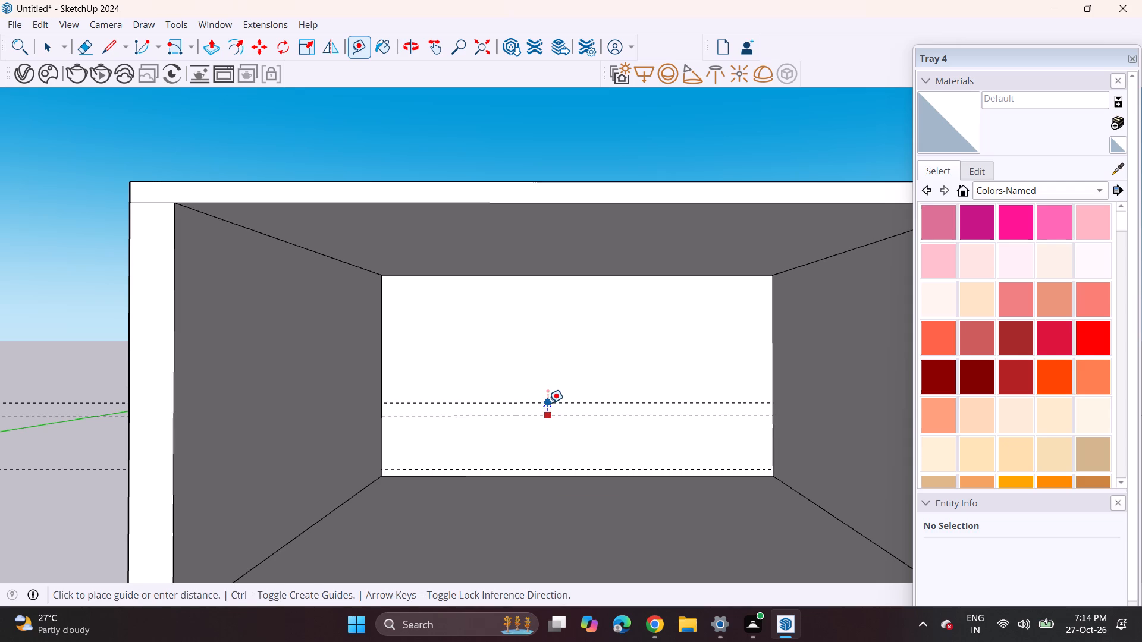
{"action": "key", "text": "Return"}
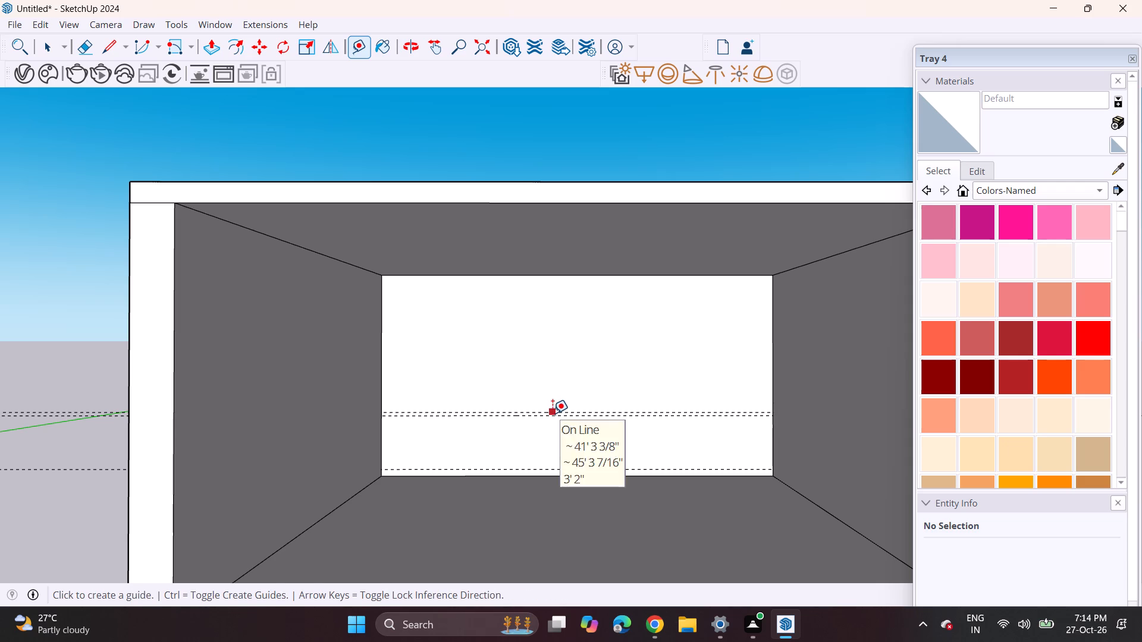
Add two more horizontal guides up the back wall, each 2' above the previous highest guide.
{"action": "left_click", "coordinate": [553, 413]}
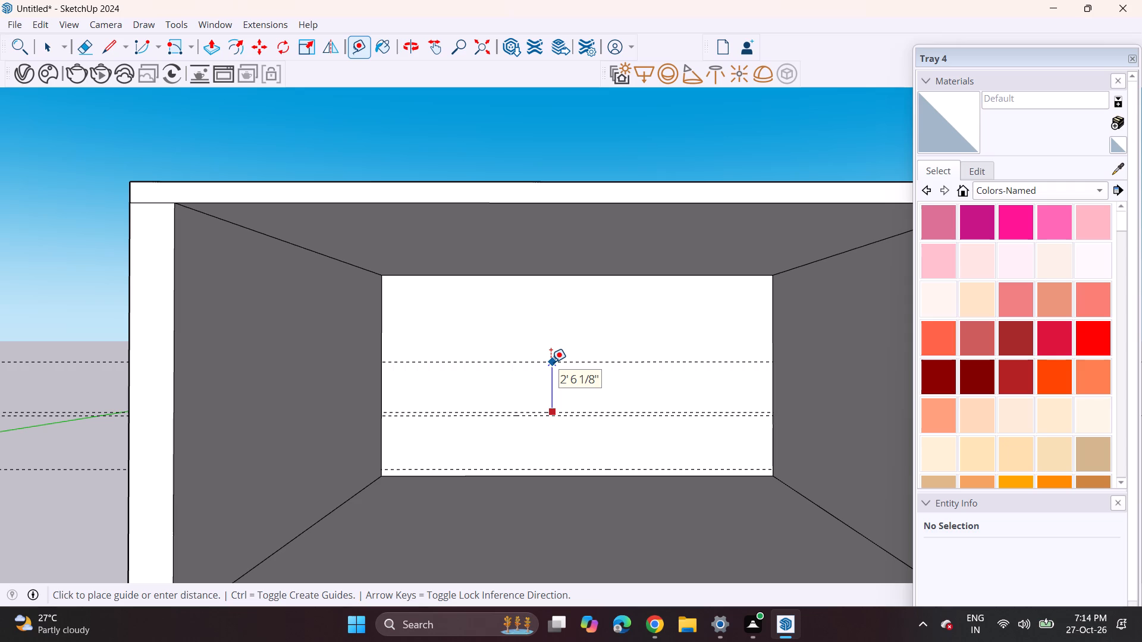
{"action": "type", "text": "2'"}
{"action": "key", "text": "Return"}
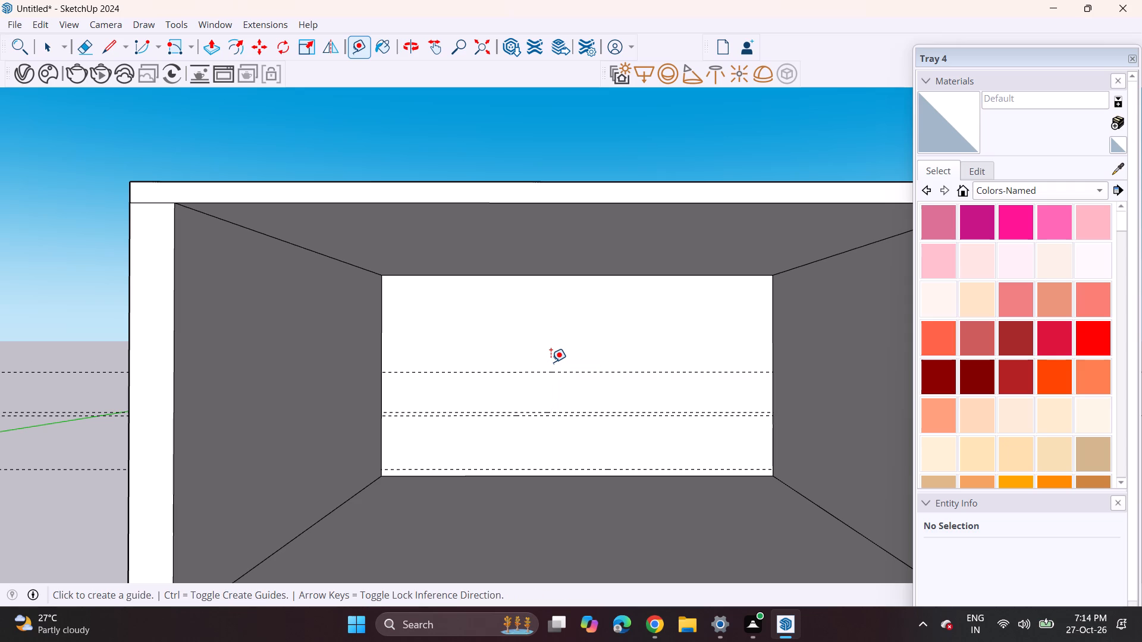
{"action": "left_click", "coordinate": [596, 371]}
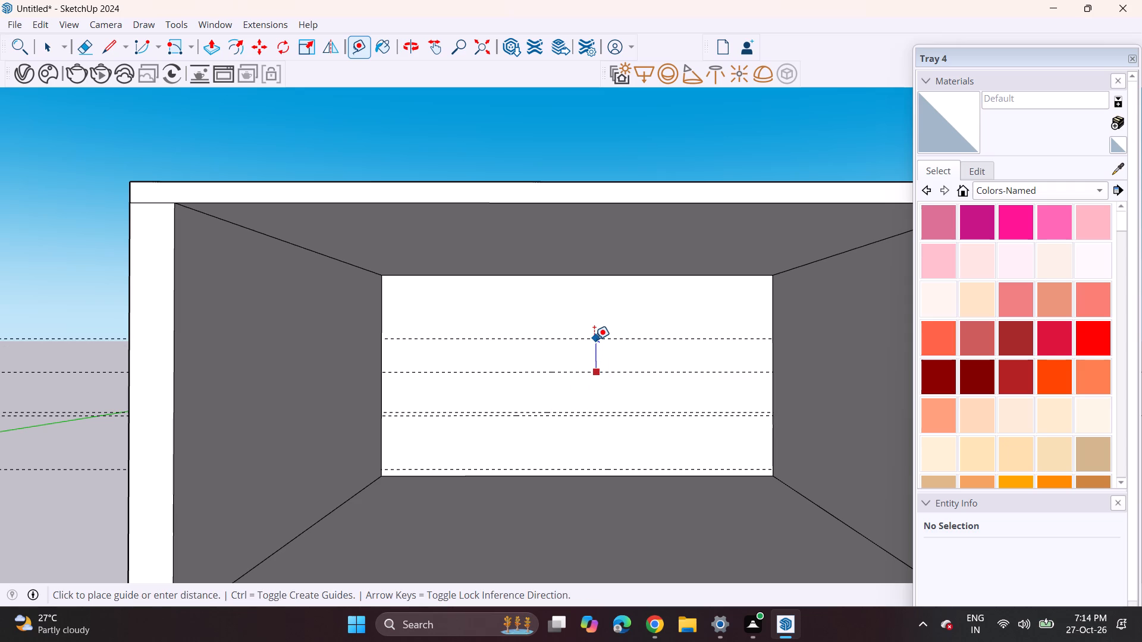
{"action": "type", "text": "2'"}
{"action": "key", "text": "Return"}
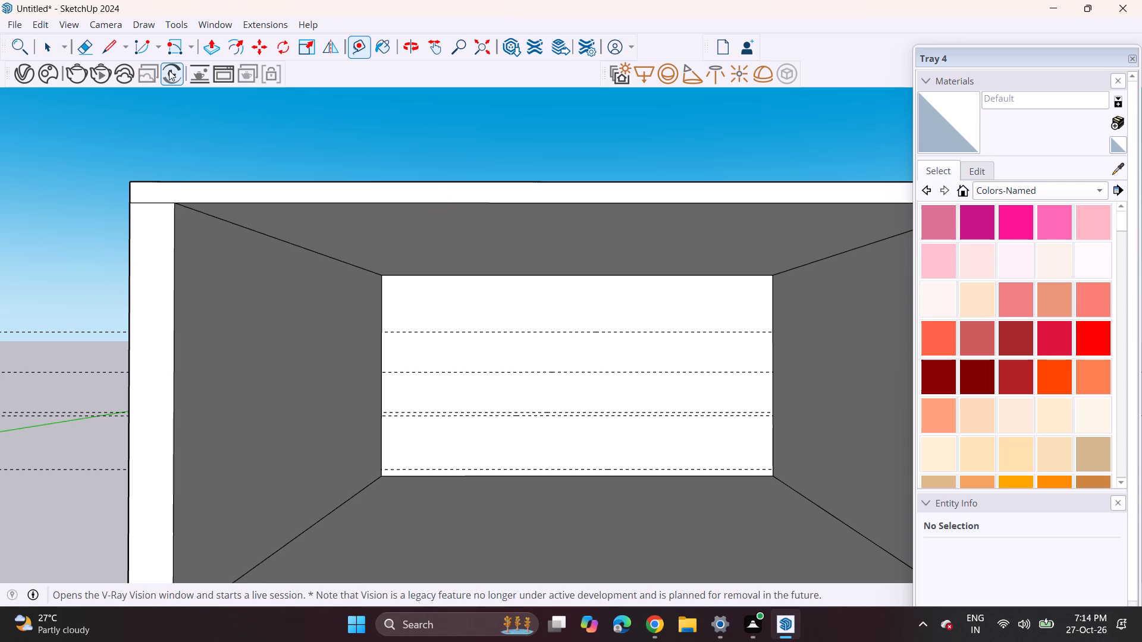
Draw three full-width rectangles on the back wall, filling the bands from the ceiling down to the upper of the two closely spaced guides.
{"action": "left_click", "coordinate": [196, 52]}
{"action": "left_click", "coordinate": [189, 51]}
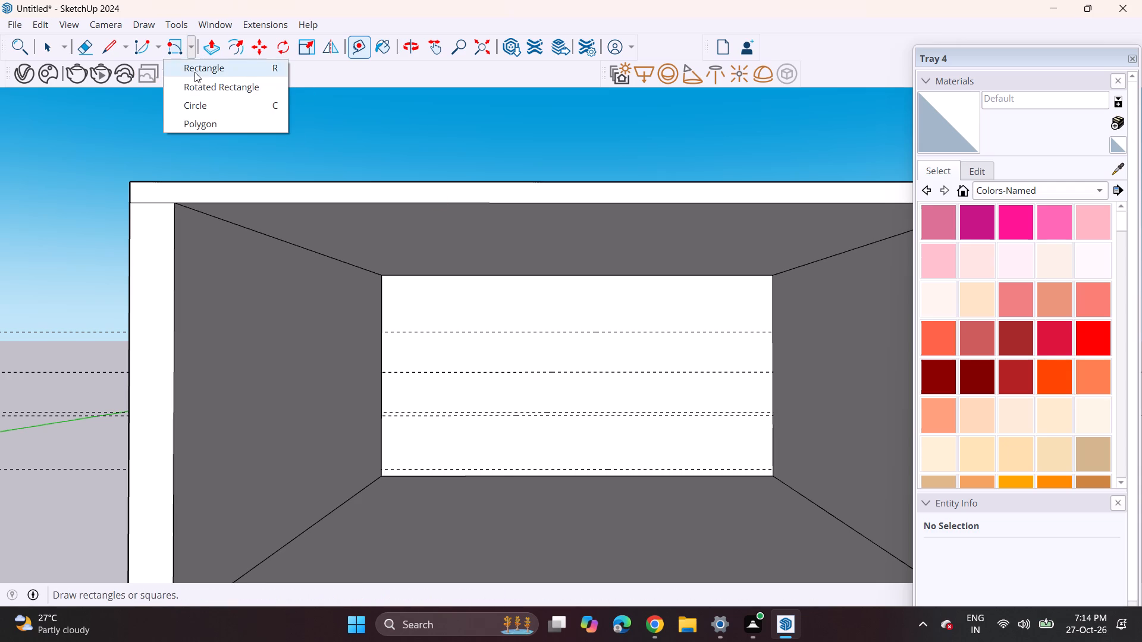
{"action": "left_click", "coordinate": [194, 72]}
{"action": "left_click", "coordinate": [382, 272]}
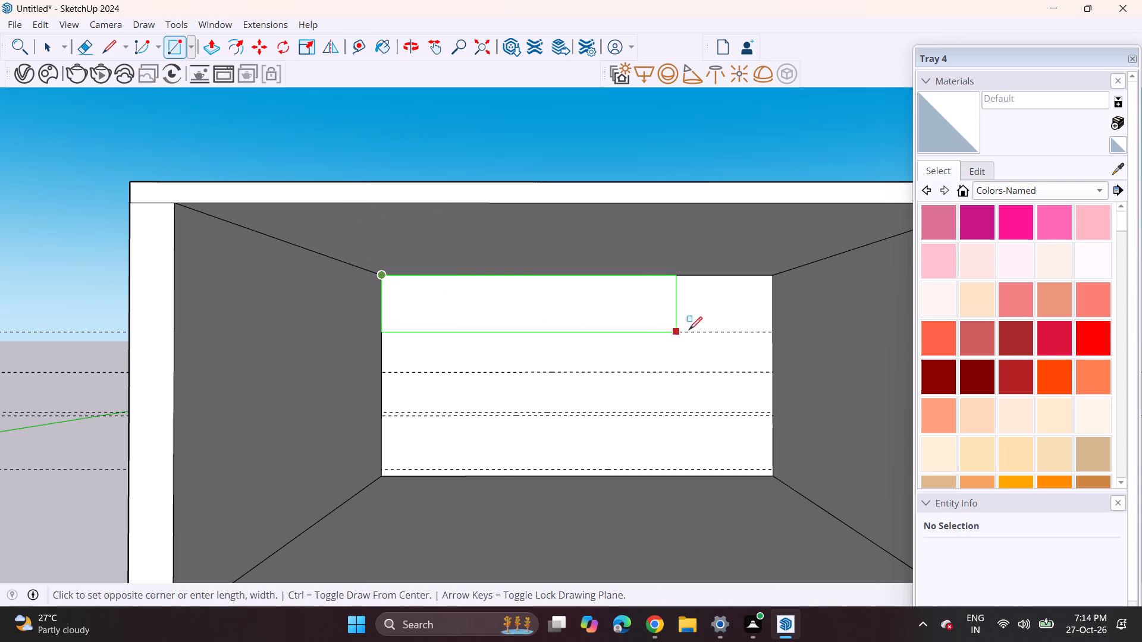
{"action": "left_click", "coordinate": [770, 331]}
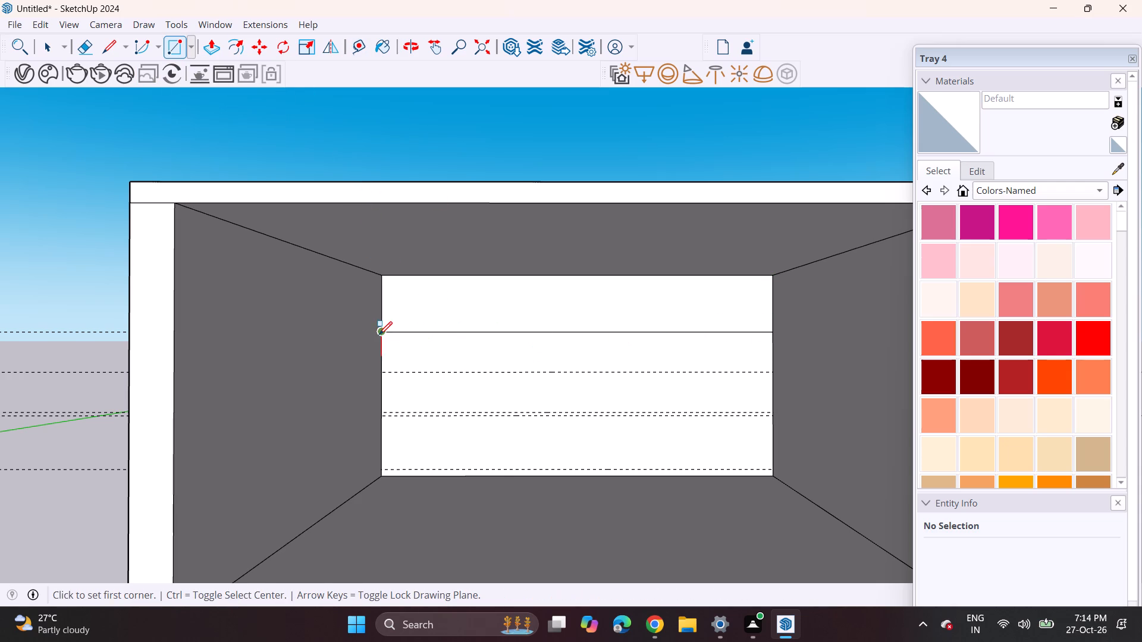
{"action": "left_click", "coordinate": [379, 335]}
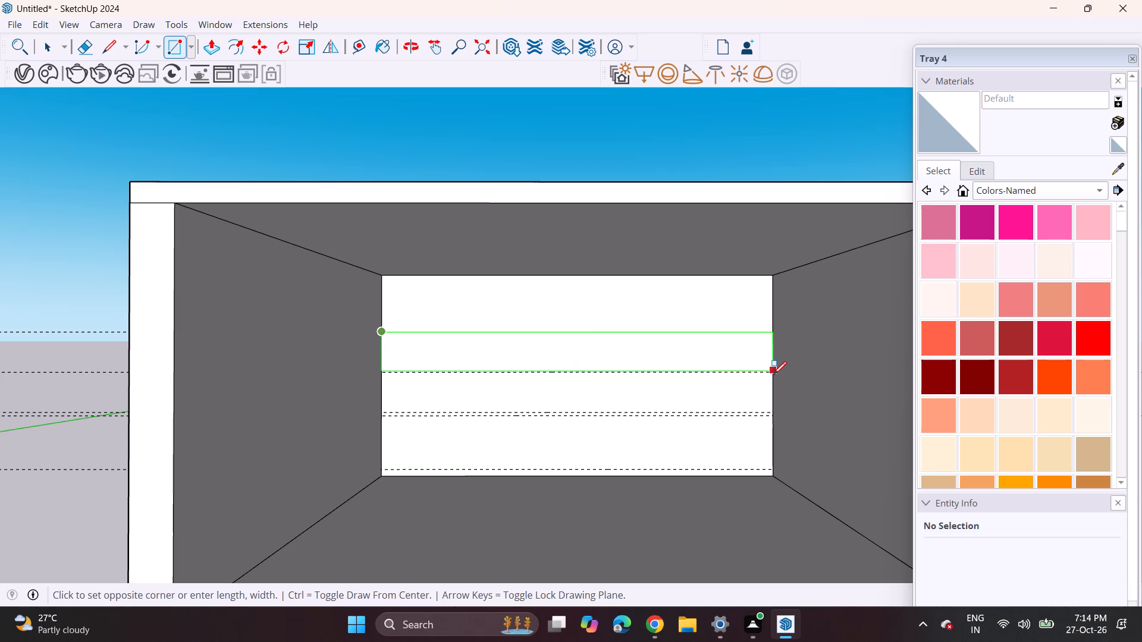
{"action": "left_click", "coordinate": [768, 374]}
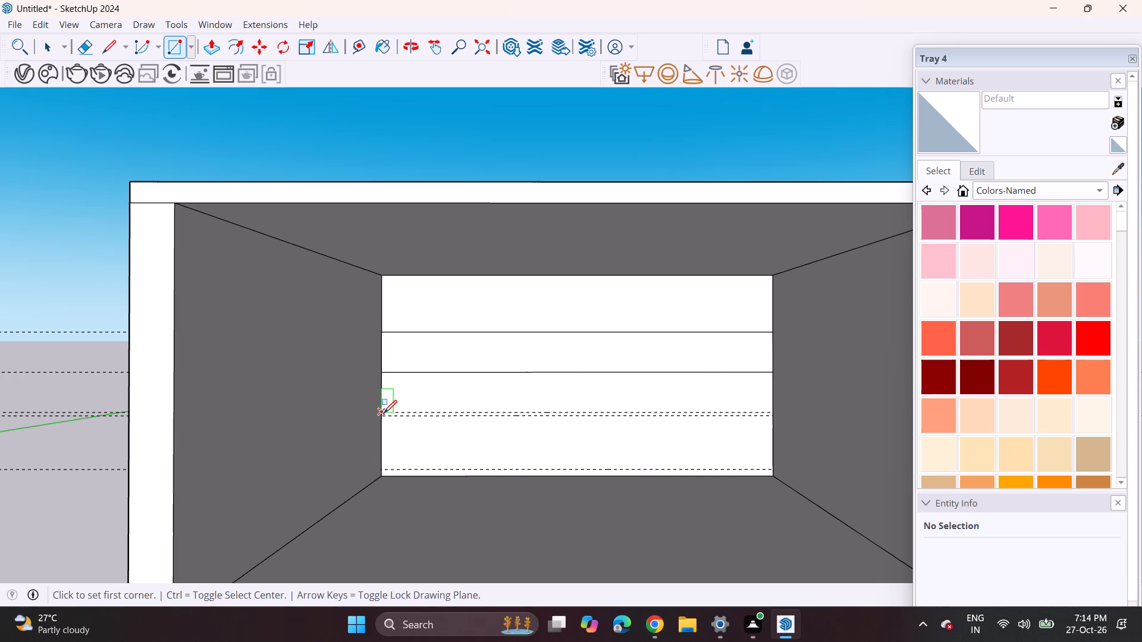
{"action": "left_click", "coordinate": [384, 413]}
{"action": "left_click", "coordinate": [772, 373]}
Draw a full-width rectangle on the back wall between the lower of the two closely spaced guides and the bottom guide.
{"action": "scroll", "coordinate": [384, 418], "scroll_direction": "up", "scroll_amount": 4}
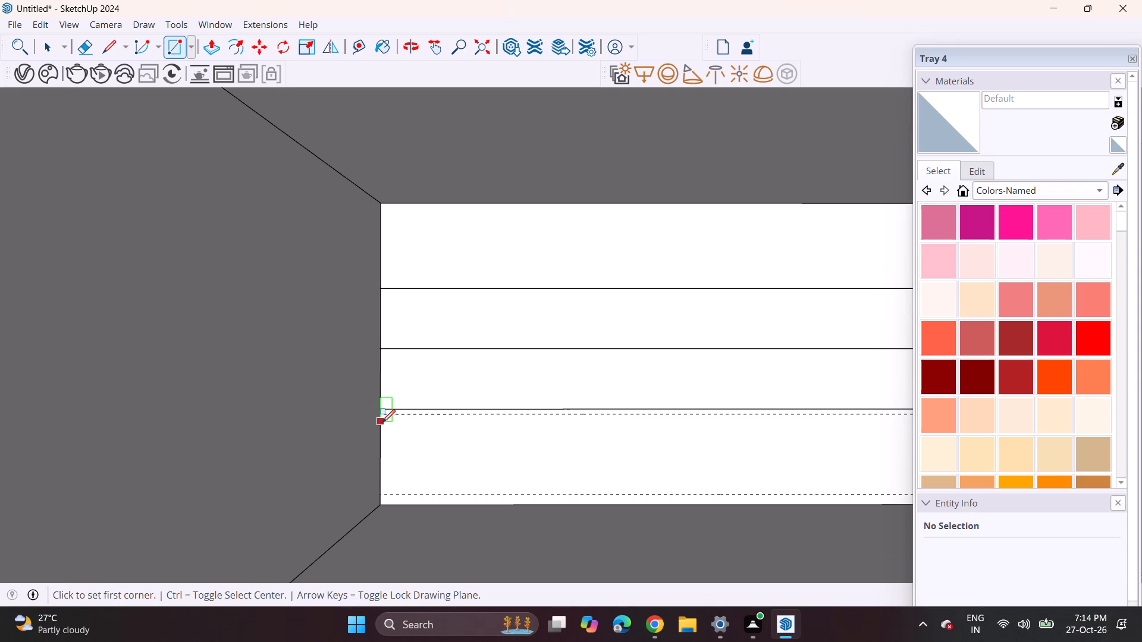
{"action": "scroll", "coordinate": [382, 420], "scroll_direction": "up", "scroll_amount": 2}
{"action": "scroll", "coordinate": [382, 420], "scroll_direction": "down", "scroll_amount": 1}
{"action": "scroll", "coordinate": [382, 420], "scroll_direction": "up", "scroll_amount": 2}
{"action": "left_click", "coordinate": [382, 415]}
{"action": "scroll", "coordinate": [393, 467], "scroll_direction": "down", "scroll_amount": 9}
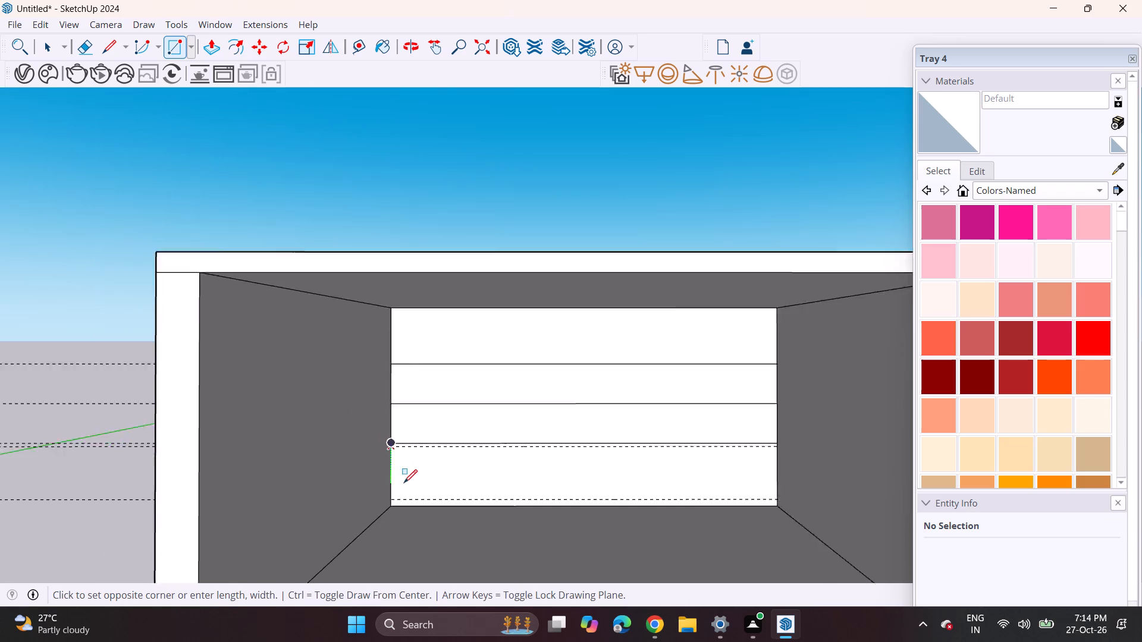
{"action": "middle_click_drag", "start_coordinate": [427, 490], "coordinate": [290, 498]}
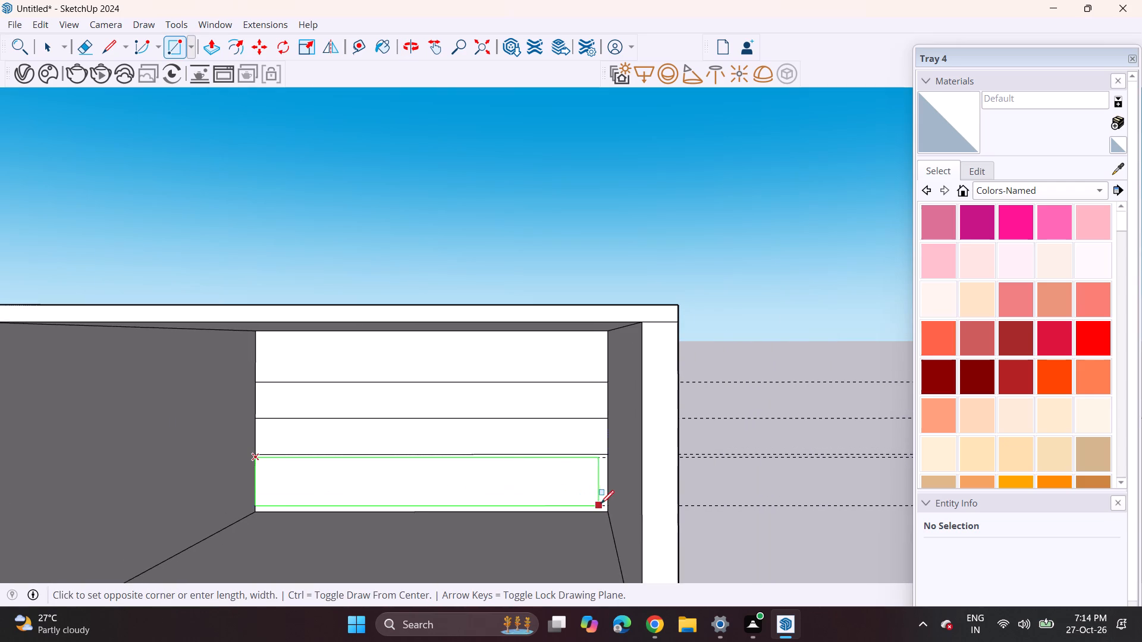
{"action": "left_click", "coordinate": [606, 502]}
Push/Pull the 4" strip at the base of the back wall out 1'8" to form the plinth.
{"action": "scroll", "coordinate": [438, 489], "scroll_direction": "up", "scroll_amount": 1}
{"action": "middle_click_drag", "start_coordinate": [438, 489], "coordinate": [549, 487], "text": "shift"}
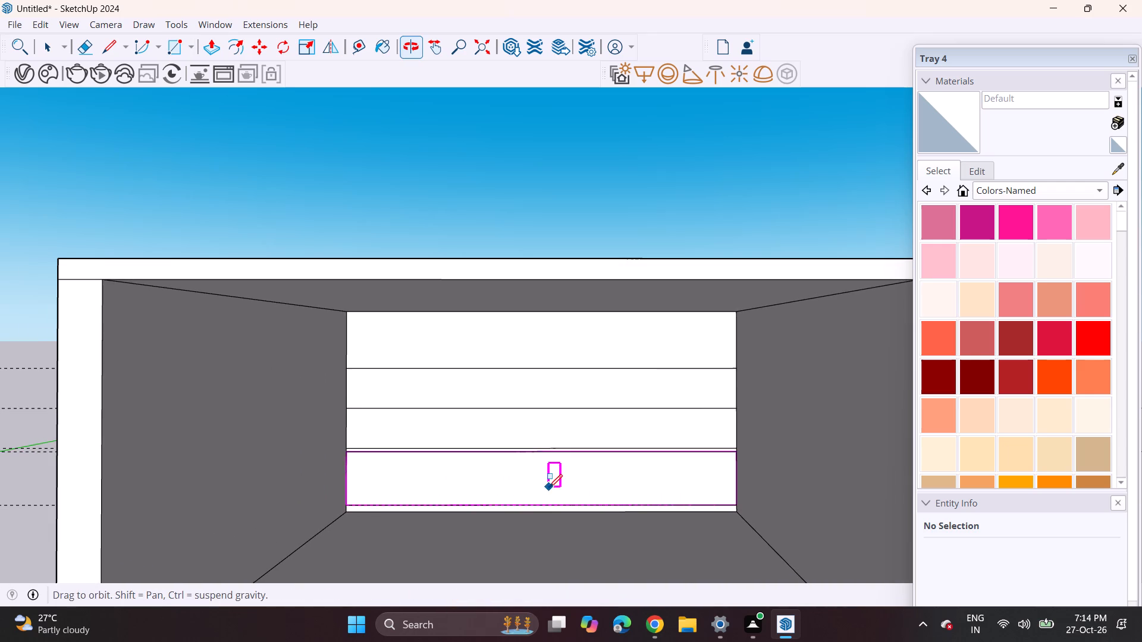
{"action": "left_click", "coordinate": [213, 50]}
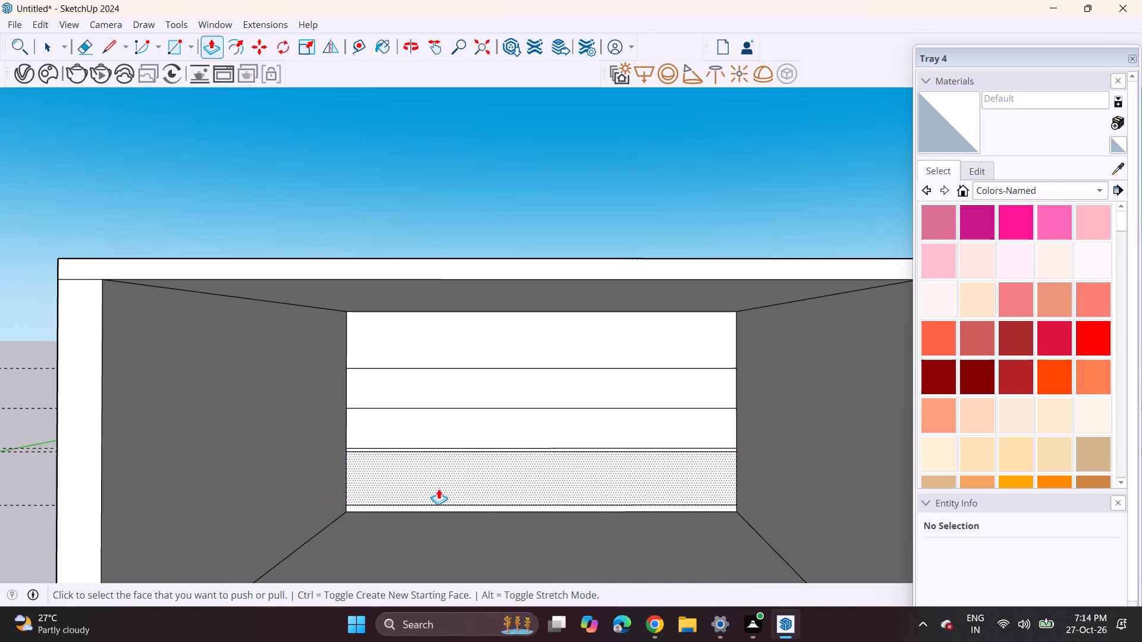
{"action": "middle_click_drag", "start_coordinate": [430, 484], "coordinate": [395, 409], "text": "shift"}
{"action": "middle_click_drag", "start_coordinate": [387, 397], "coordinate": [374, 471]}
{"action": "scroll", "coordinate": [374, 475], "scroll_direction": "up", "scroll_amount": 4}
{"action": "left_click", "coordinate": [339, 392]}
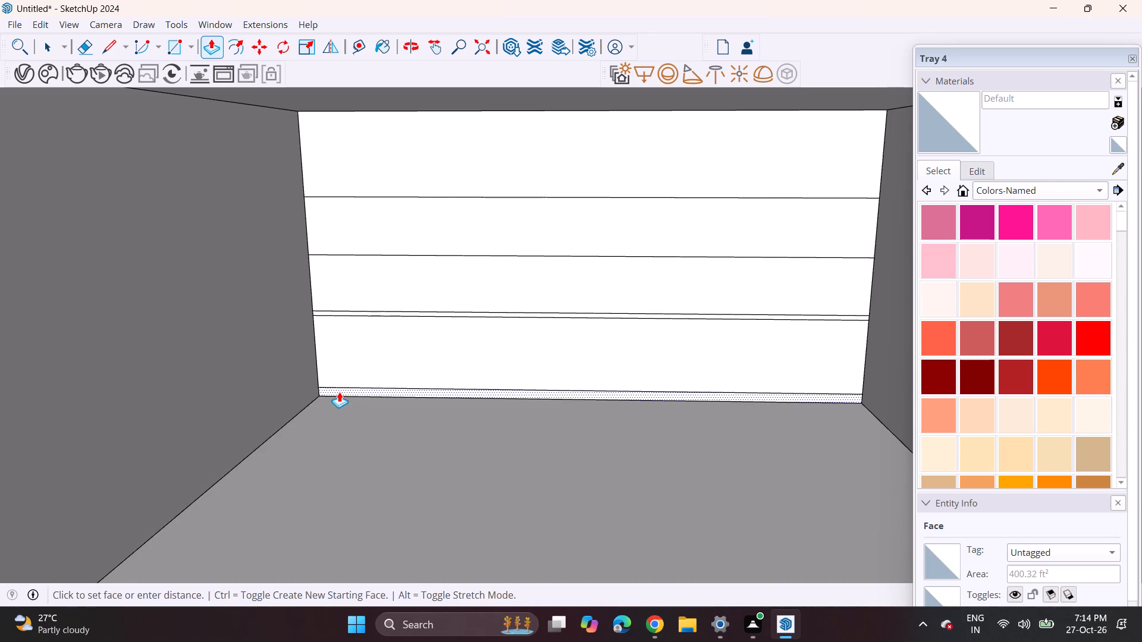
{"action": "type", "text": "1'"}
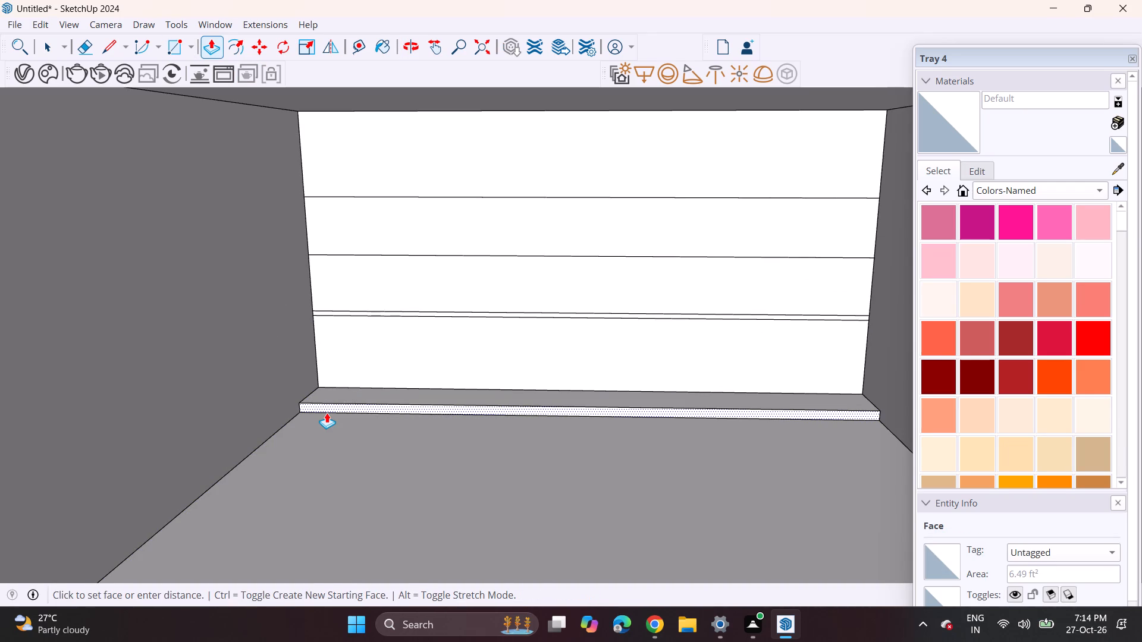
{"action": "key", "text": "8"}
{"action": "key", "text": "Return"}
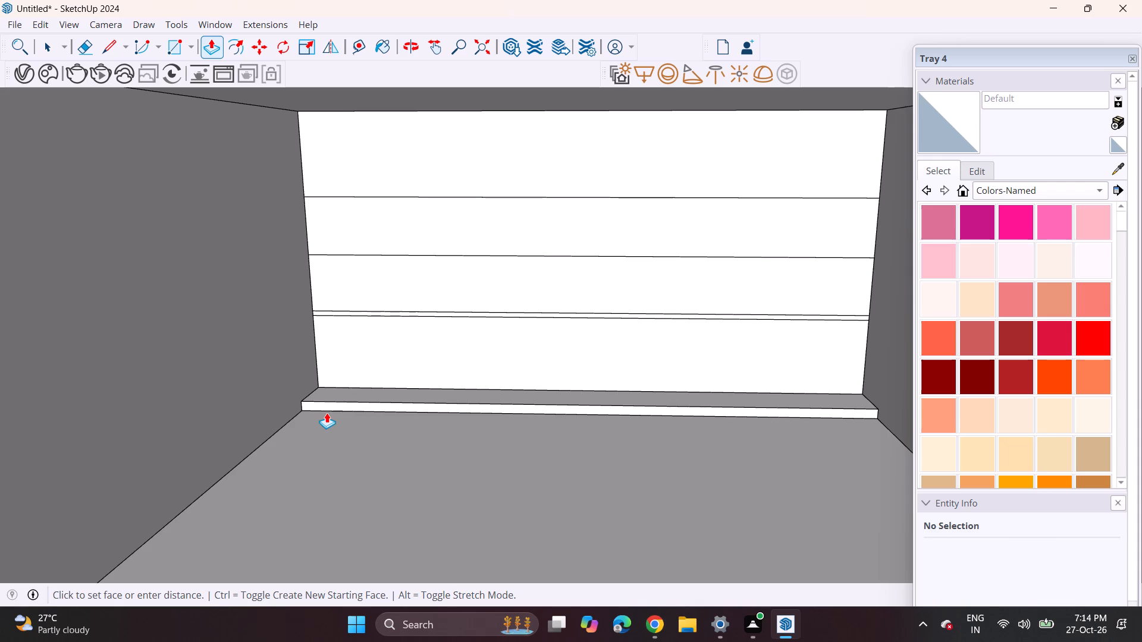
Push/Pull the 32" high band above the plinth out 2' to form the base cabinet.
{"action": "left_click", "coordinate": [381, 358]}
{"action": "type", "text": "2'"}
{"action": "key", "text": "Return"}
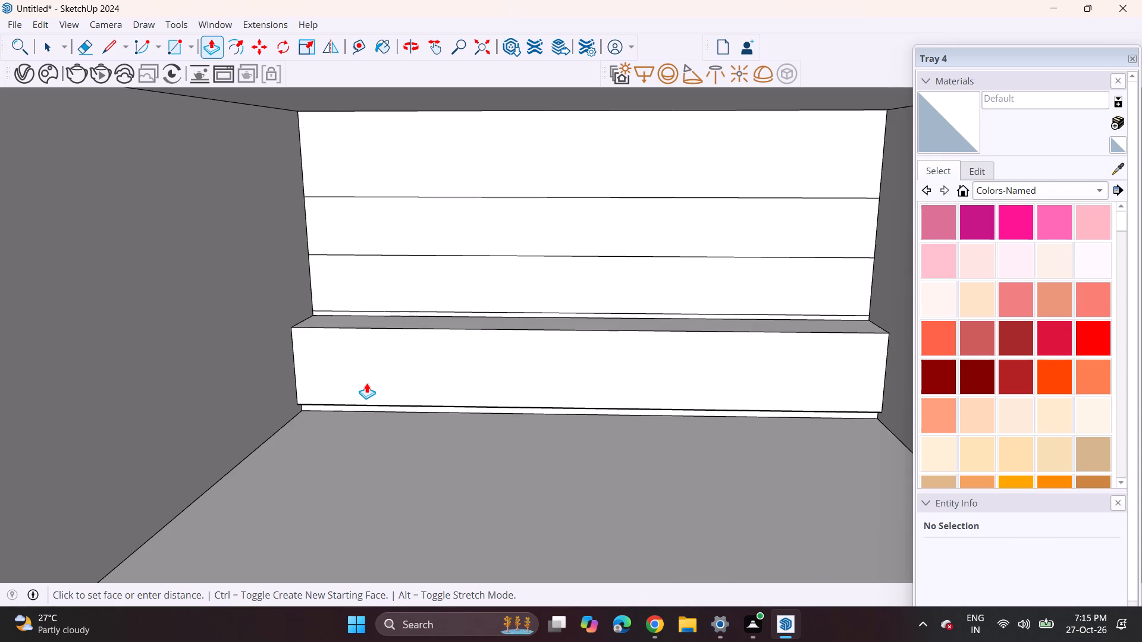
Push/Pull the thin 2" strip above the base cabinet out 2'2" to form the countertop.
{"action": "left_click", "coordinate": [371, 315]}
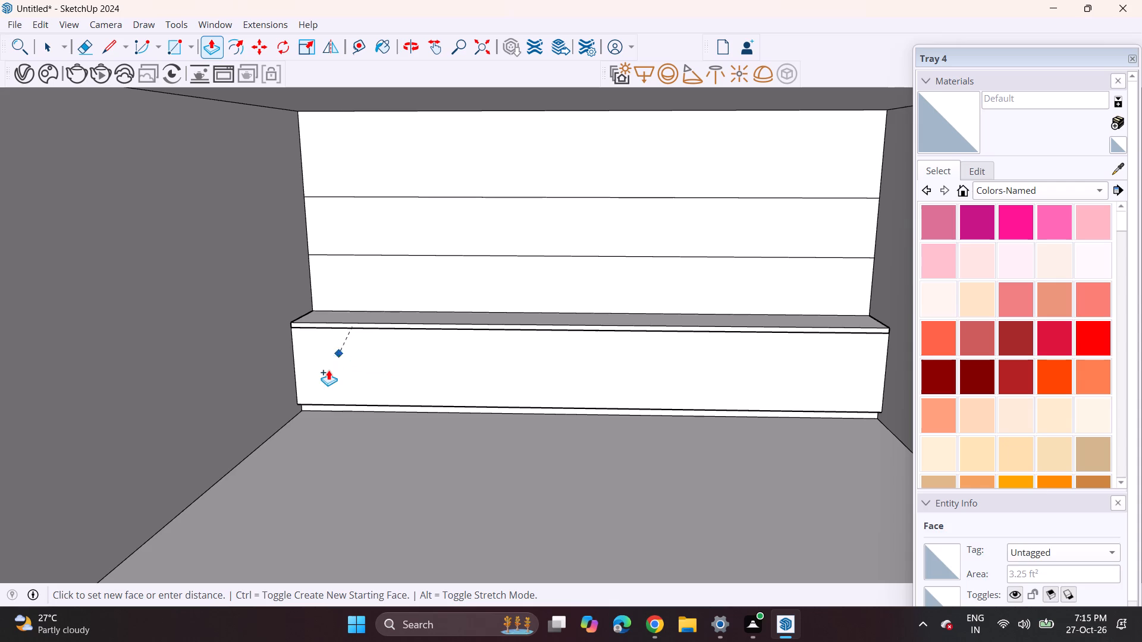
{"action": "type", "text": "2'"}
{"action": "key", "text": "2"}
{"action": "key", "text": "Return"}
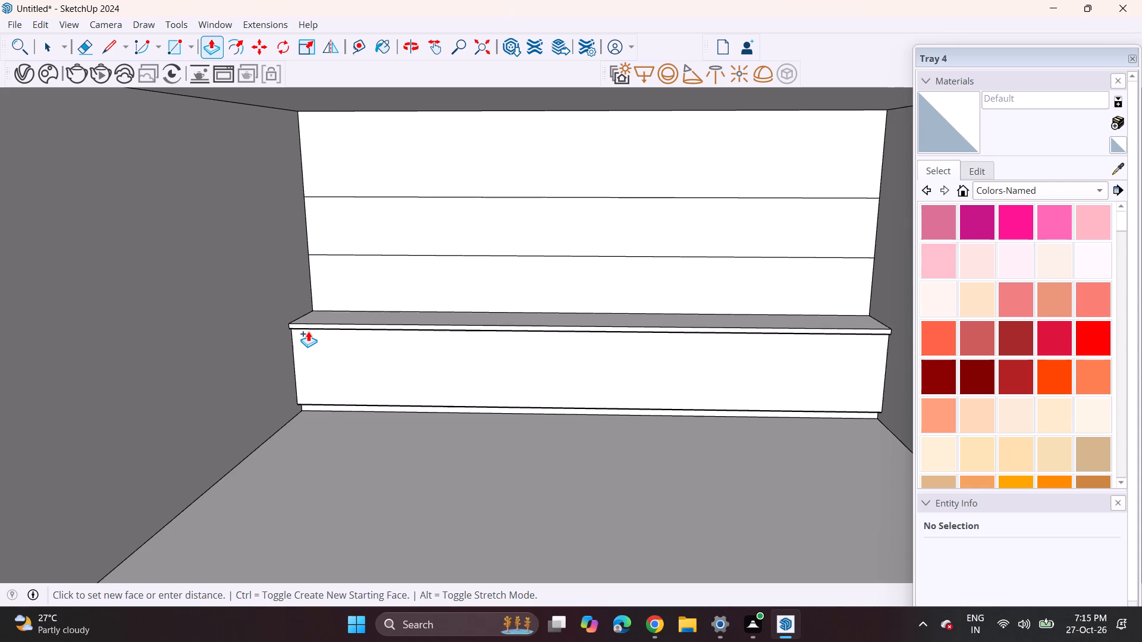
Push/Pull the 2' high band just below the topmost band out 1' to form the wall cabinet.
{"action": "left_click", "coordinate": [394, 213]}
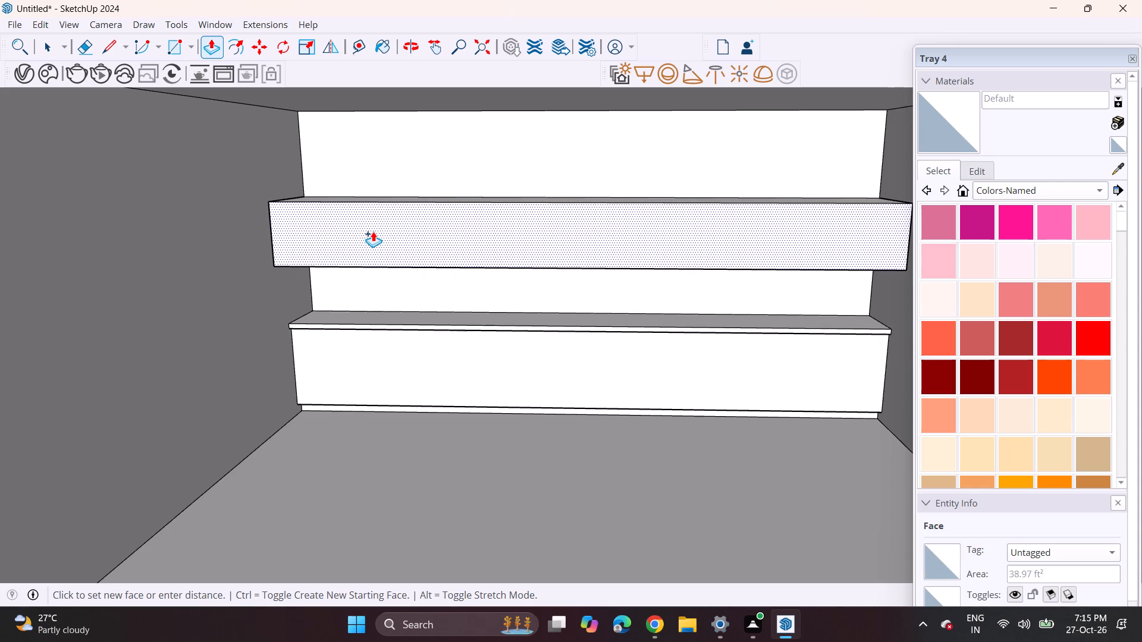
{"action": "type", "text": "1'"}
{"action": "key", "text": "Return"}
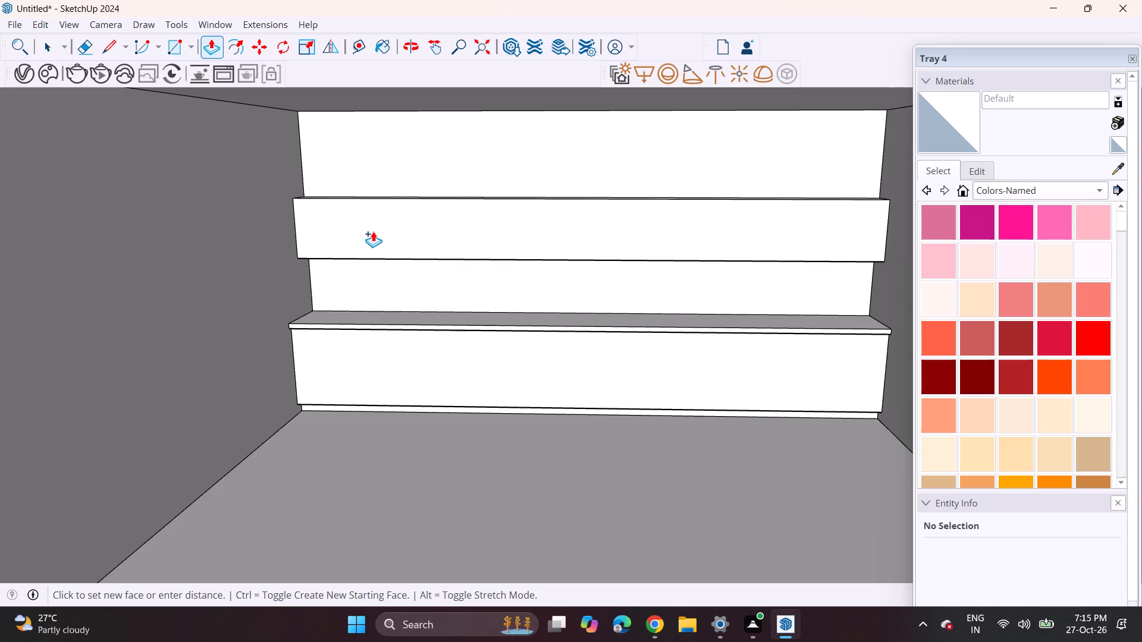
Push/Pull the topmost band out 1', and extend it until flush with the base cabinet's front face.
{"action": "double_click", "coordinate": [434, 150]}
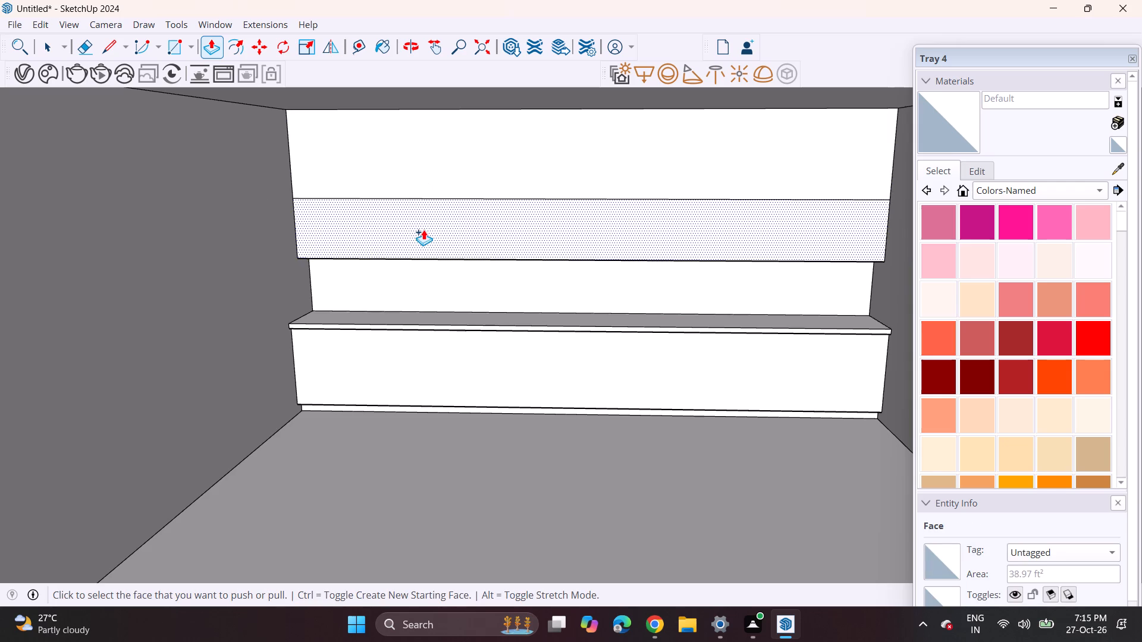
{"action": "left_click", "coordinate": [433, 182]}
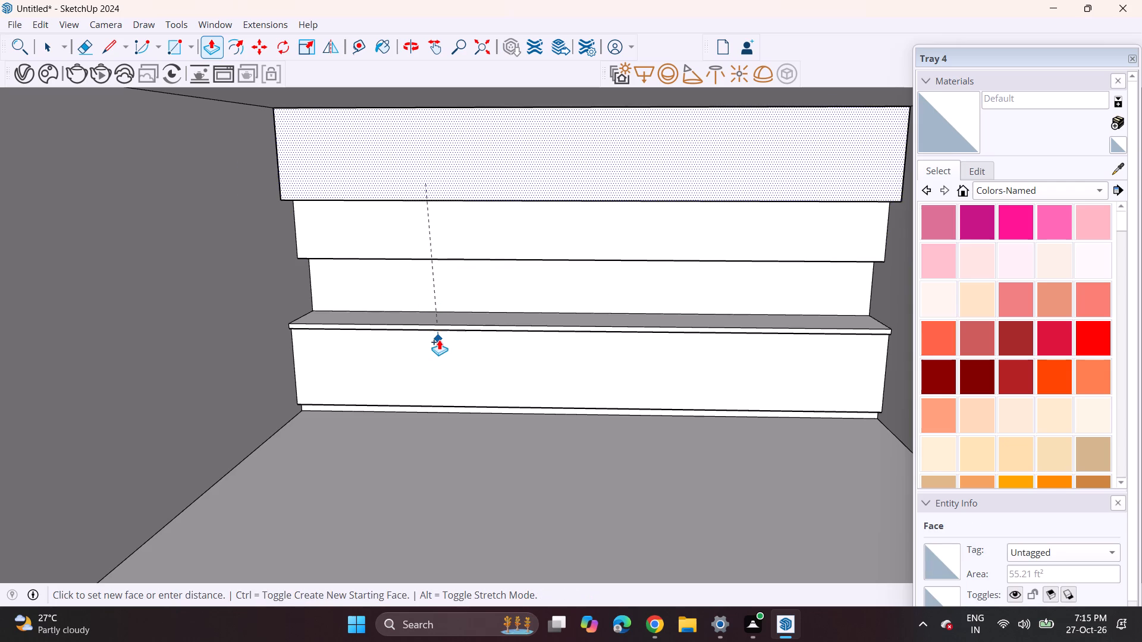
{"action": "left_click", "coordinate": [439, 339]}
Copy the left vertical edge of the topmost cabinet's front face across to its right end.
{"action": "middle_click_drag", "start_coordinate": [451, 203], "coordinate": [466, 165]}
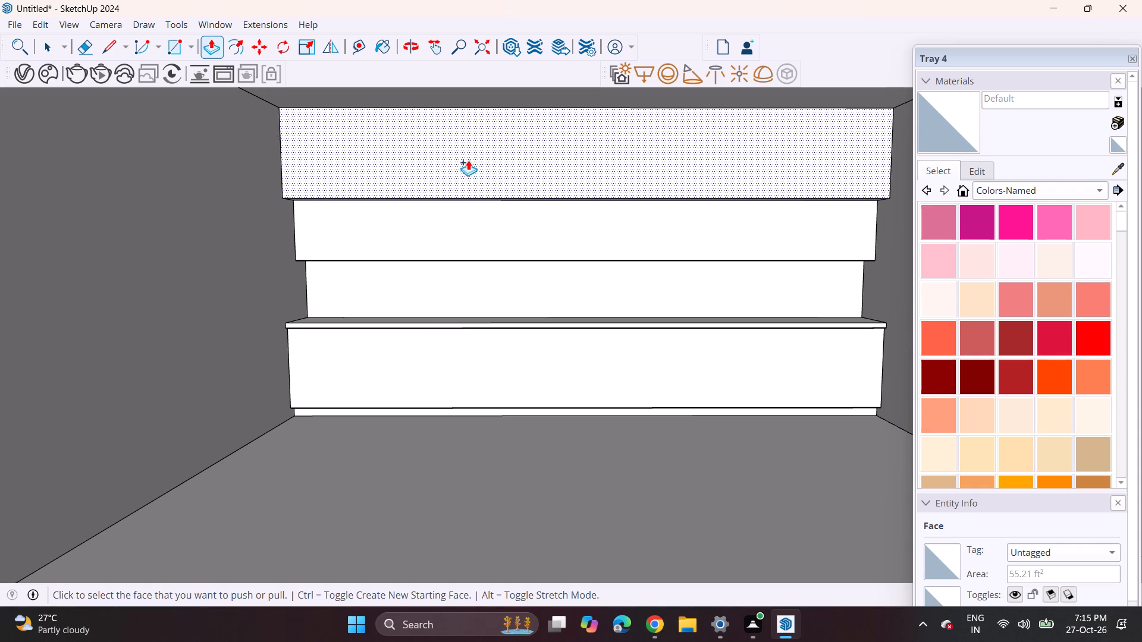
{"action": "middle_click_drag", "start_coordinate": [491, 135], "coordinate": [369, 199]}
{"action": "key", "text": "space"}
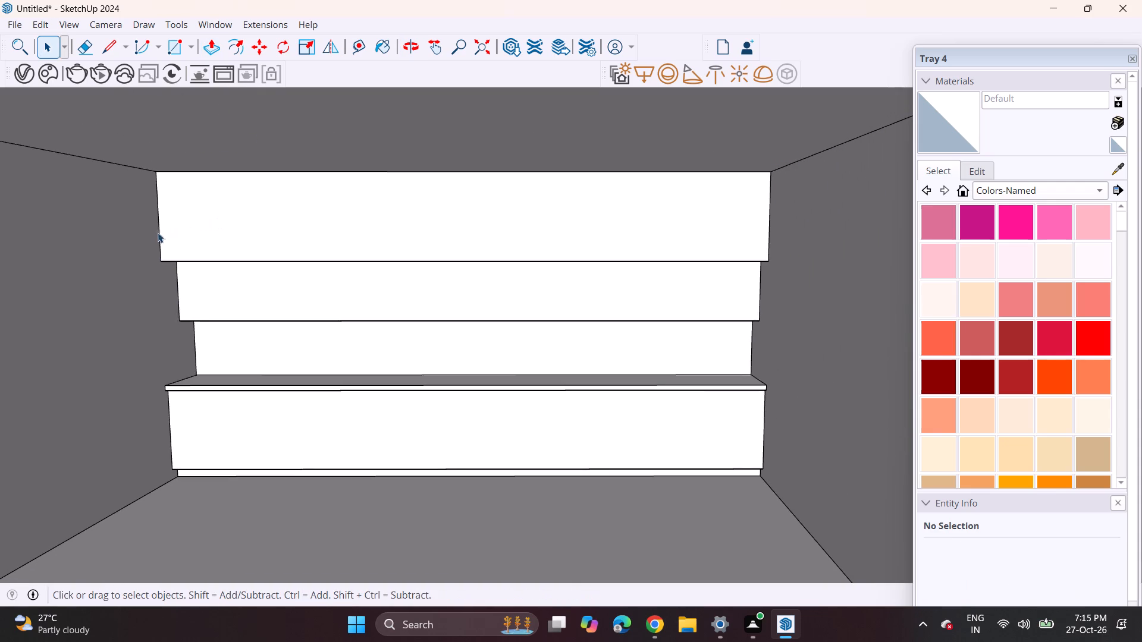
{"action": "left_click", "coordinate": [159, 232]}
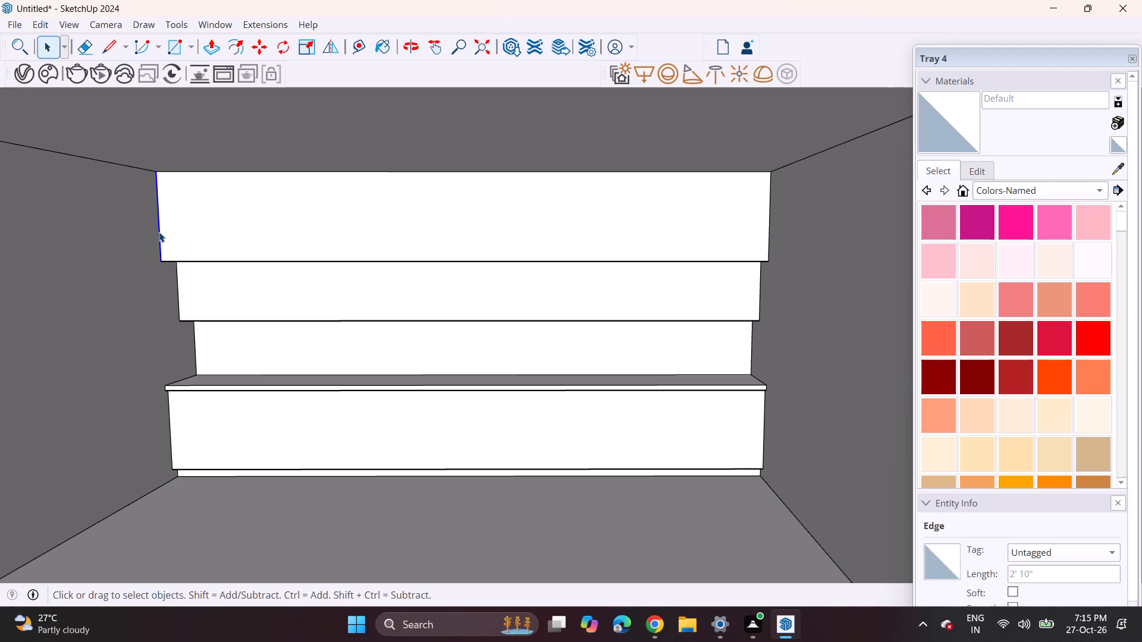
{"action": "left_click", "coordinate": [257, 49]}
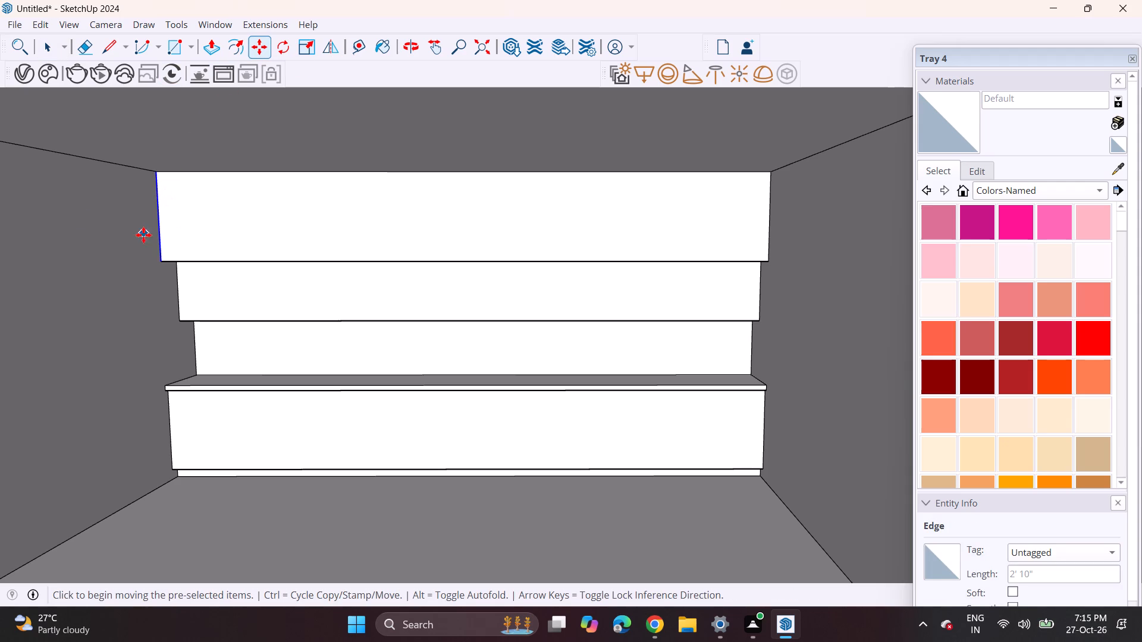
{"action": "left_click", "coordinate": [159, 256]}
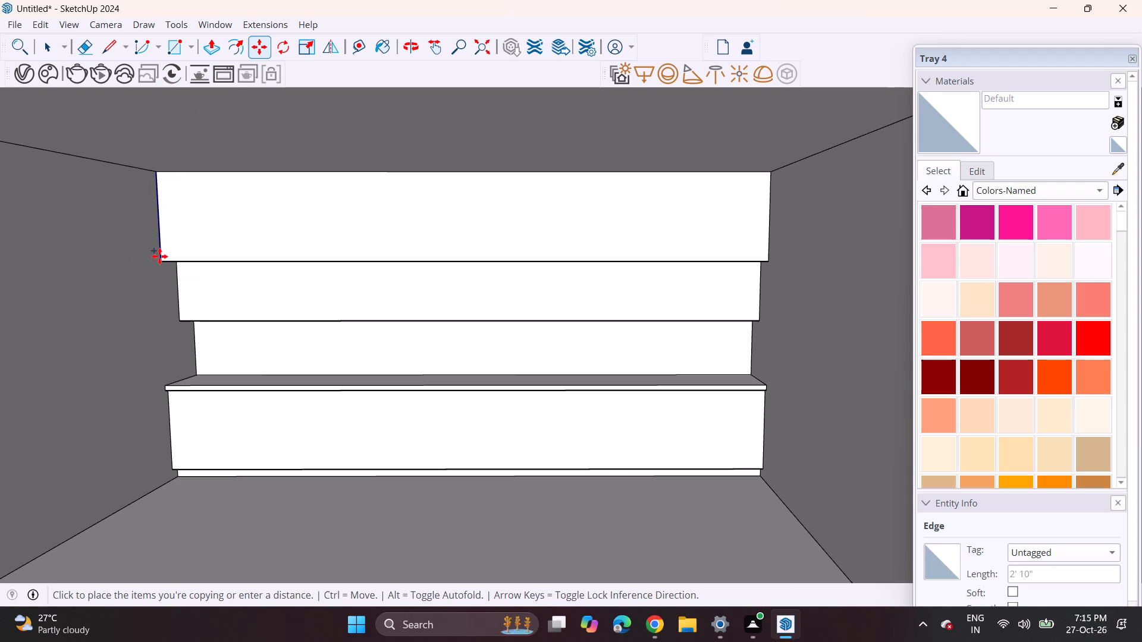
{"action": "left_click", "coordinate": [772, 259]}
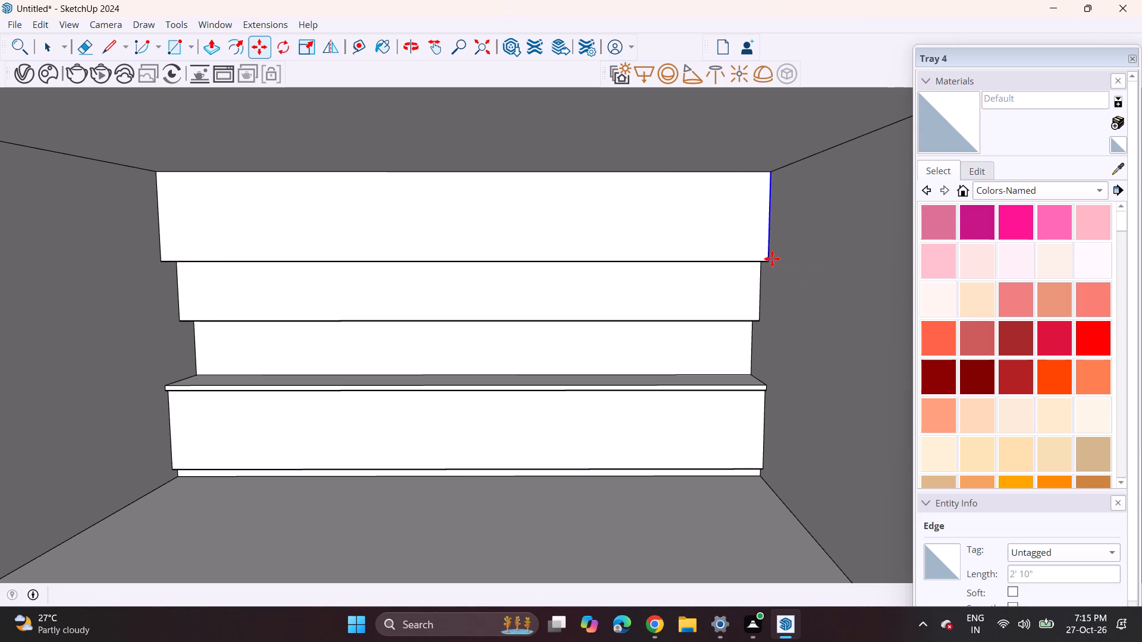
{"action": "key", "text": "space"}
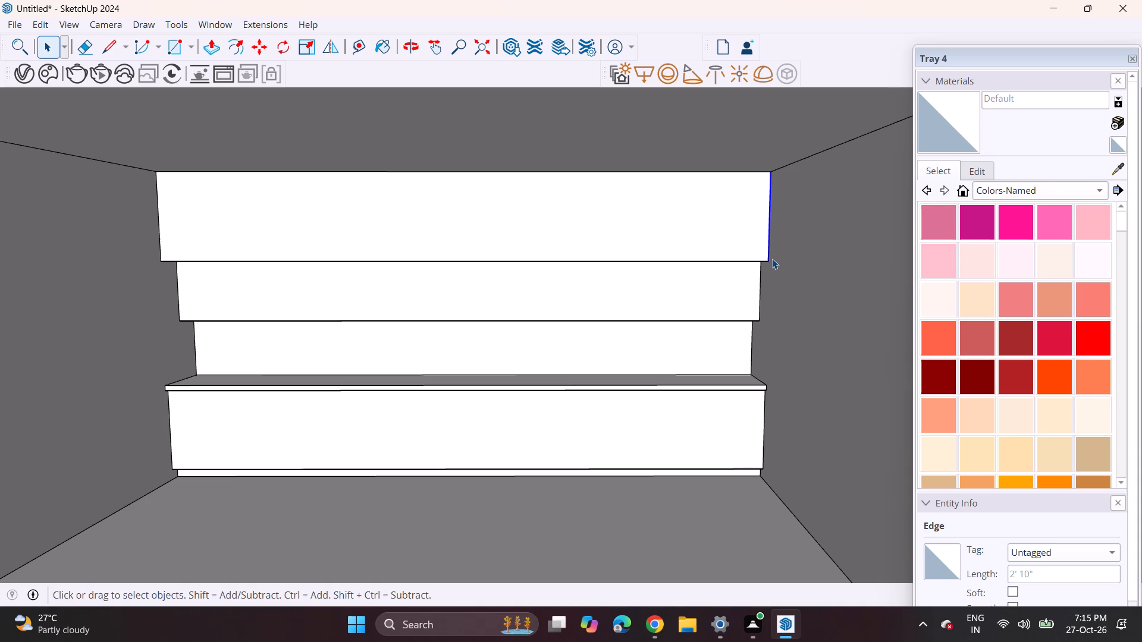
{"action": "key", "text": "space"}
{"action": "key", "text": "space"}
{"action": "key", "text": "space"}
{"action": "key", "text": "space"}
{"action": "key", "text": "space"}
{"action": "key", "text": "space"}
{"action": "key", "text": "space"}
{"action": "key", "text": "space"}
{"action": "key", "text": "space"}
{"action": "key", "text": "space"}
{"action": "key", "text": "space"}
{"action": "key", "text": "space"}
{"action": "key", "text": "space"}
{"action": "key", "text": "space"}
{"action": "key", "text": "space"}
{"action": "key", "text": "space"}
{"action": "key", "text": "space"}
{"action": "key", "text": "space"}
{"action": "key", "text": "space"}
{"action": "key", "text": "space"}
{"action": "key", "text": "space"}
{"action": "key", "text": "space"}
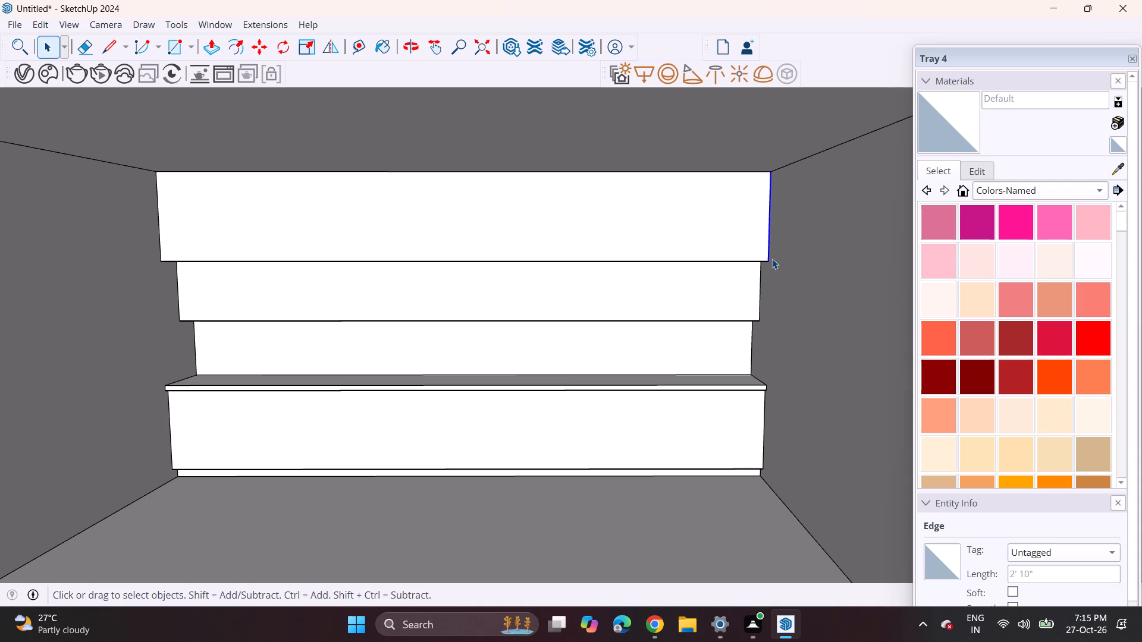
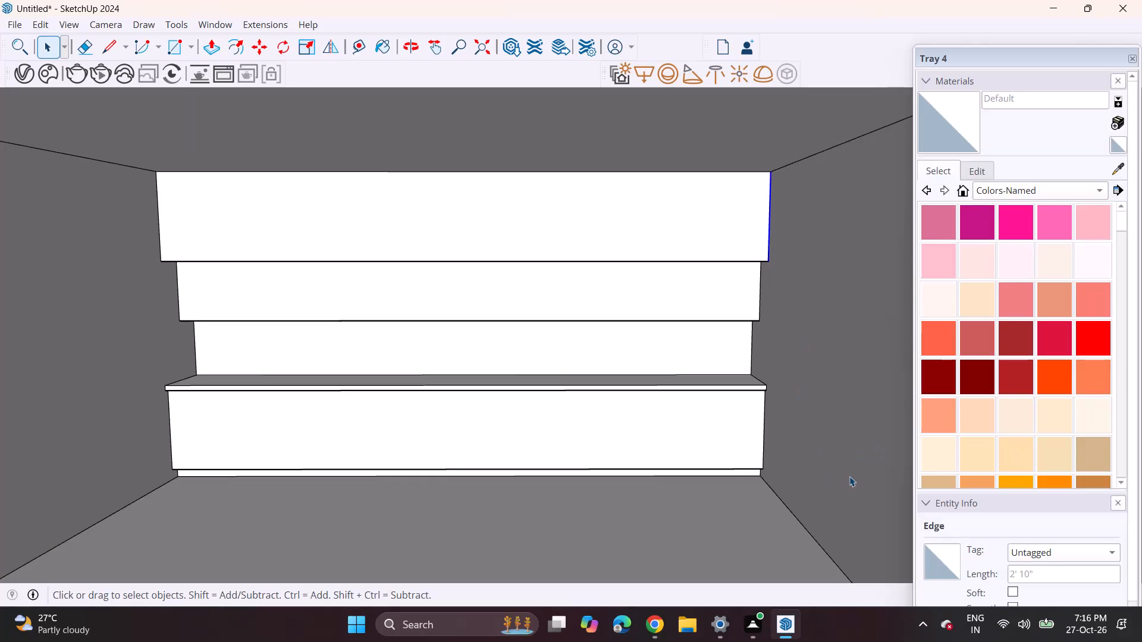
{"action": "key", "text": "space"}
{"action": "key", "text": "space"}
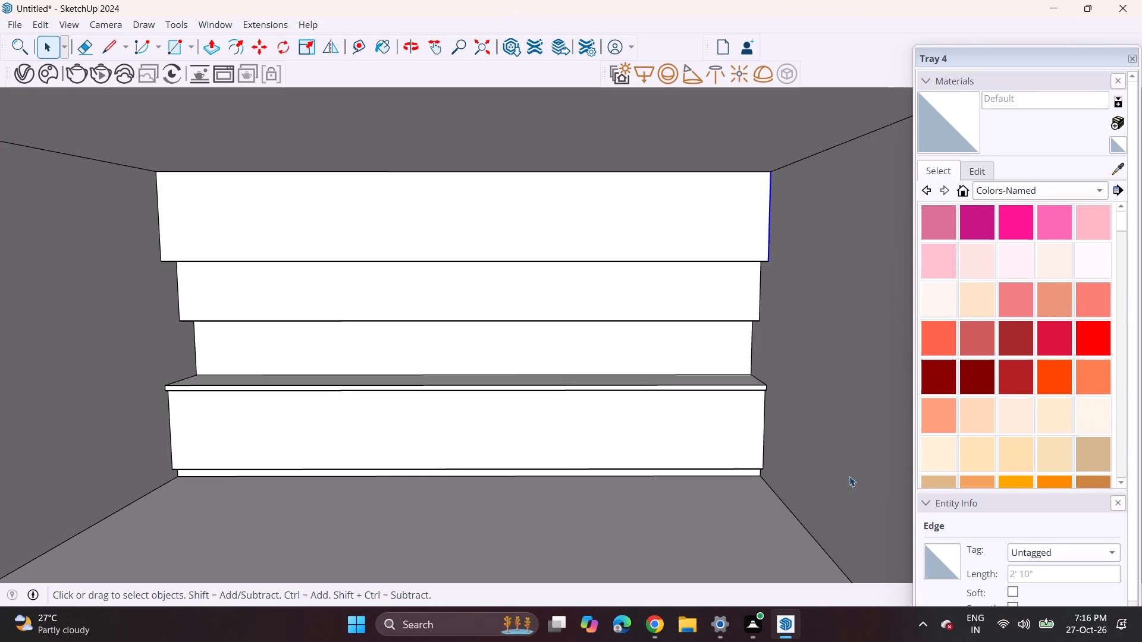
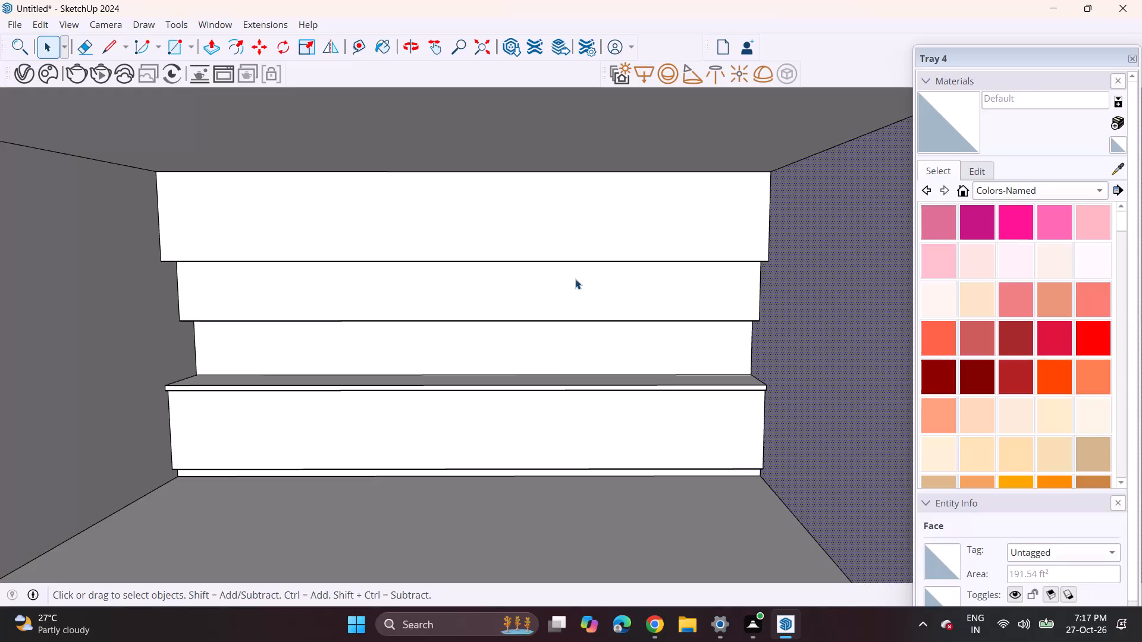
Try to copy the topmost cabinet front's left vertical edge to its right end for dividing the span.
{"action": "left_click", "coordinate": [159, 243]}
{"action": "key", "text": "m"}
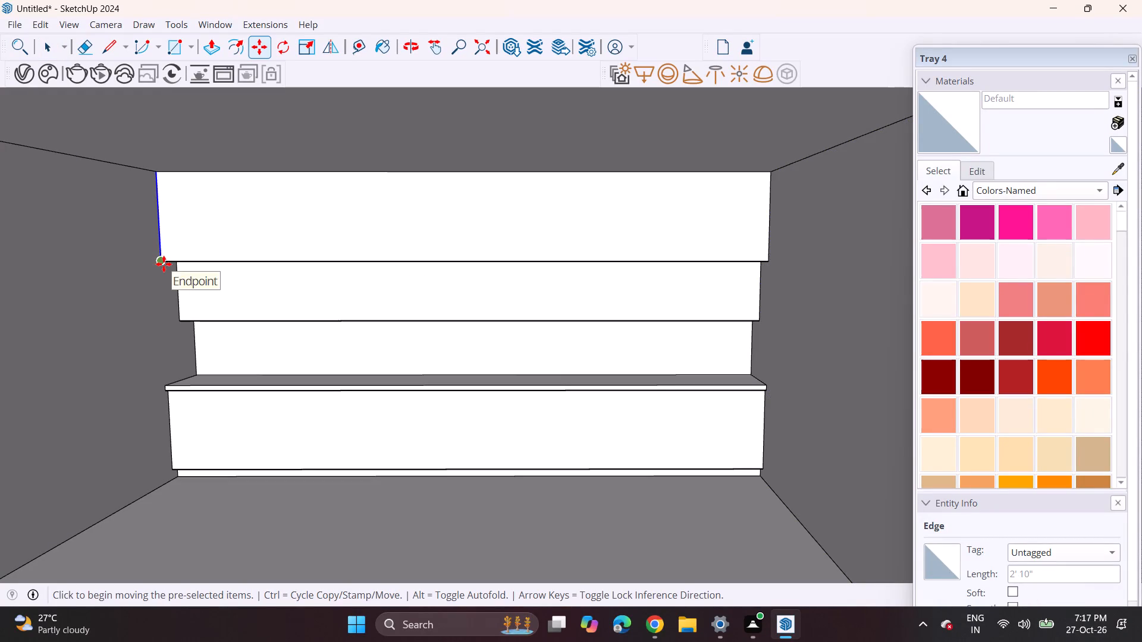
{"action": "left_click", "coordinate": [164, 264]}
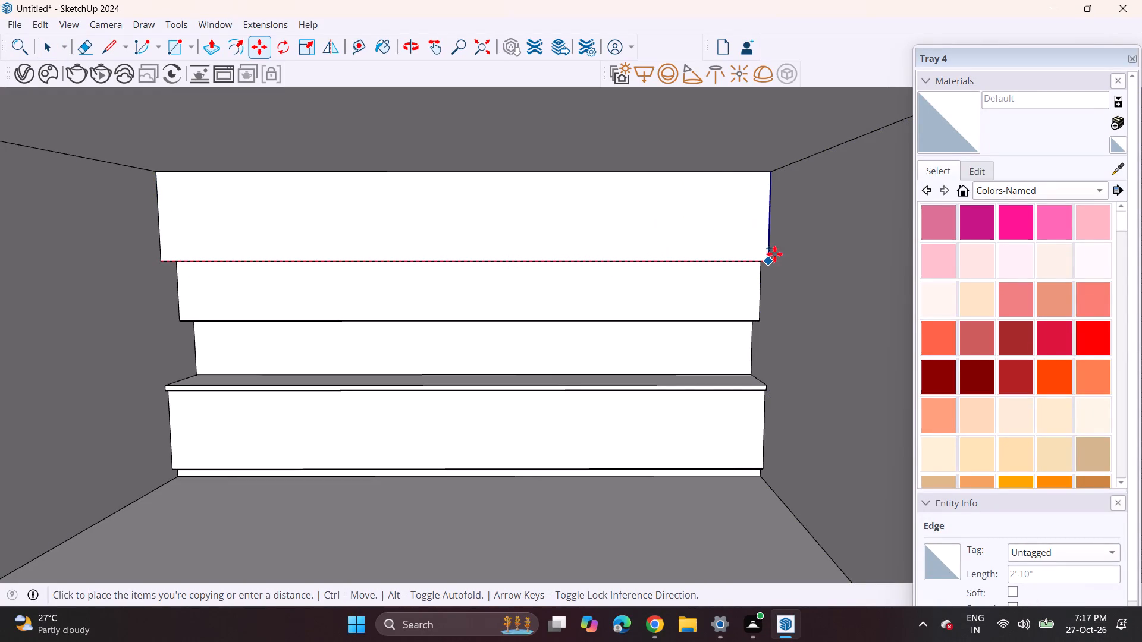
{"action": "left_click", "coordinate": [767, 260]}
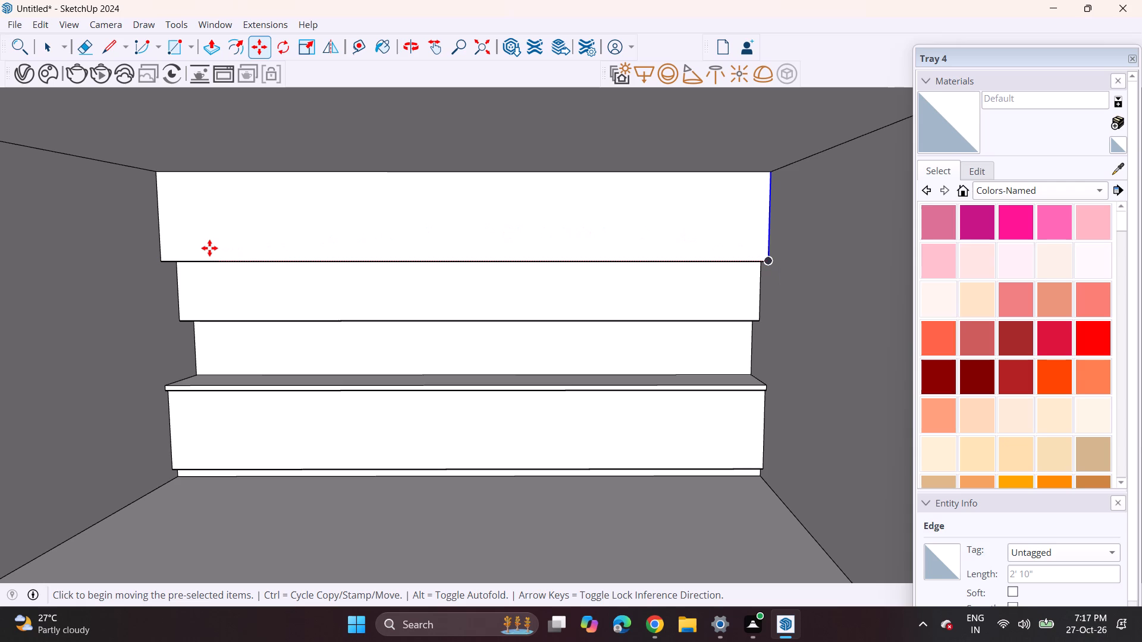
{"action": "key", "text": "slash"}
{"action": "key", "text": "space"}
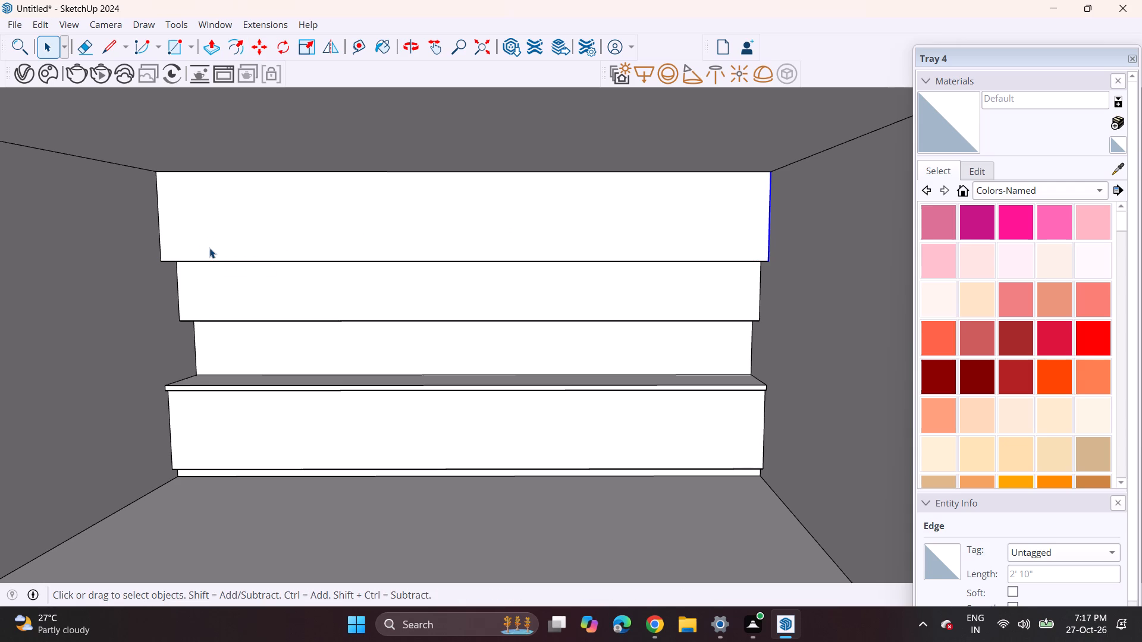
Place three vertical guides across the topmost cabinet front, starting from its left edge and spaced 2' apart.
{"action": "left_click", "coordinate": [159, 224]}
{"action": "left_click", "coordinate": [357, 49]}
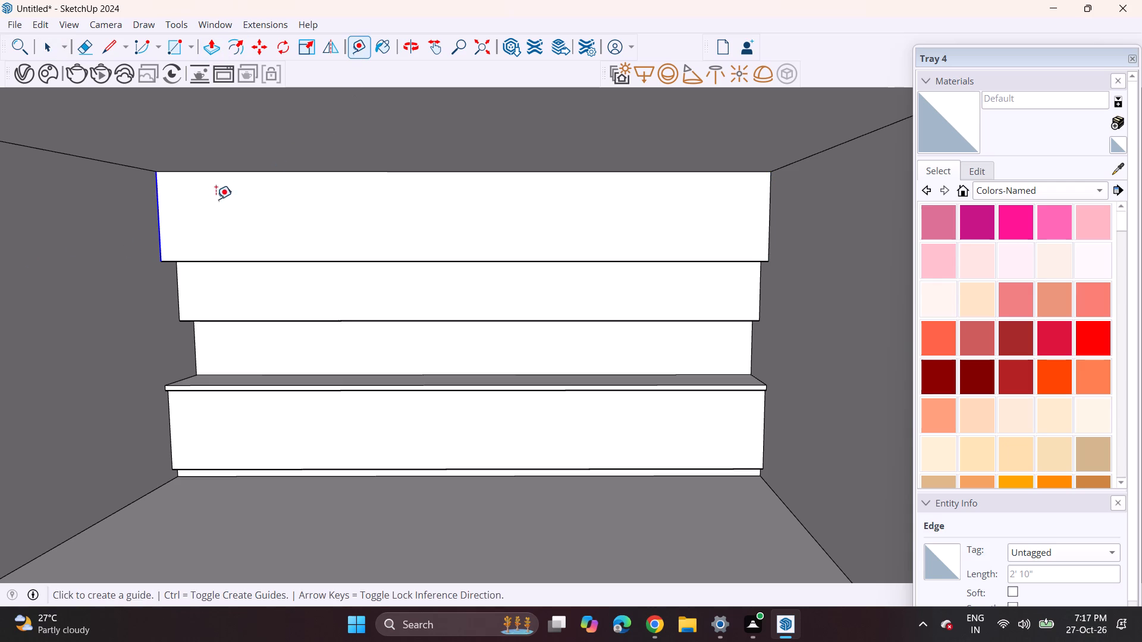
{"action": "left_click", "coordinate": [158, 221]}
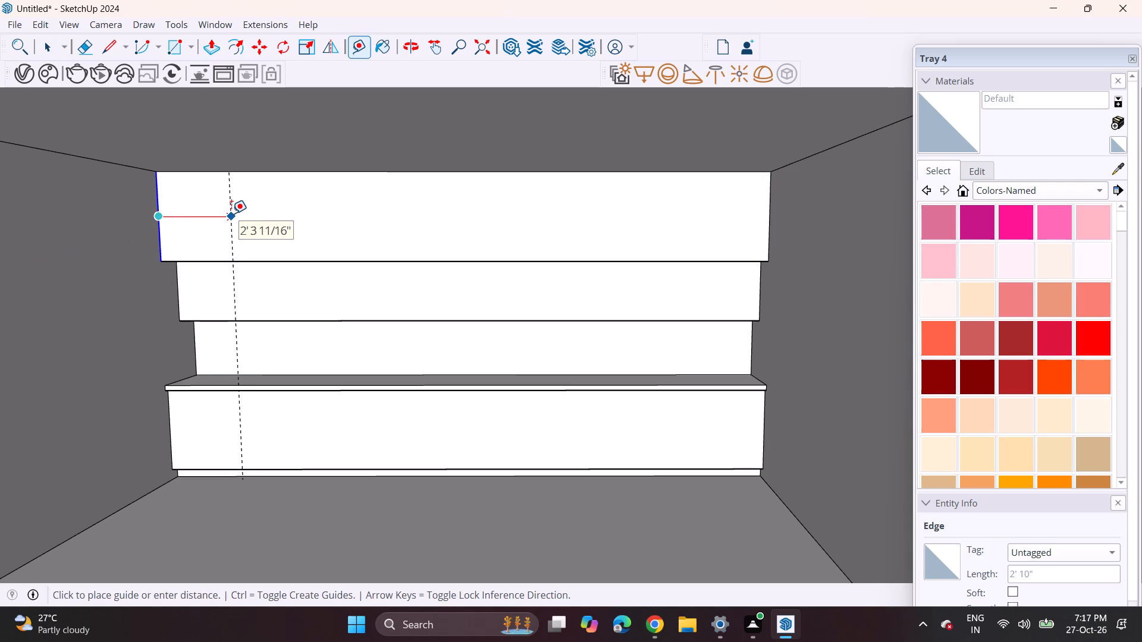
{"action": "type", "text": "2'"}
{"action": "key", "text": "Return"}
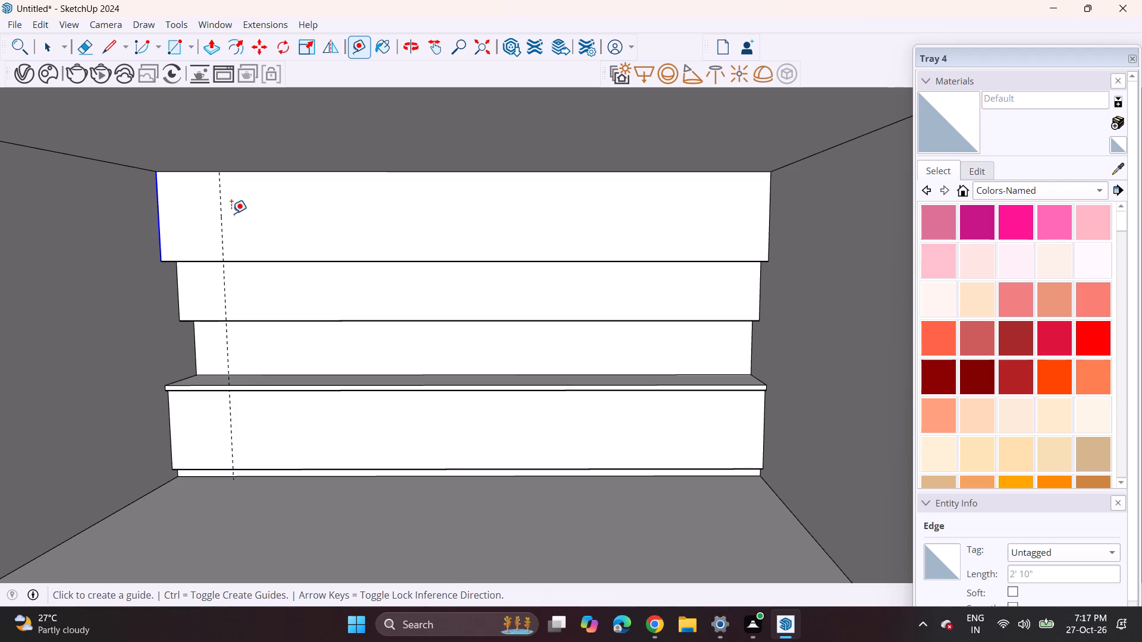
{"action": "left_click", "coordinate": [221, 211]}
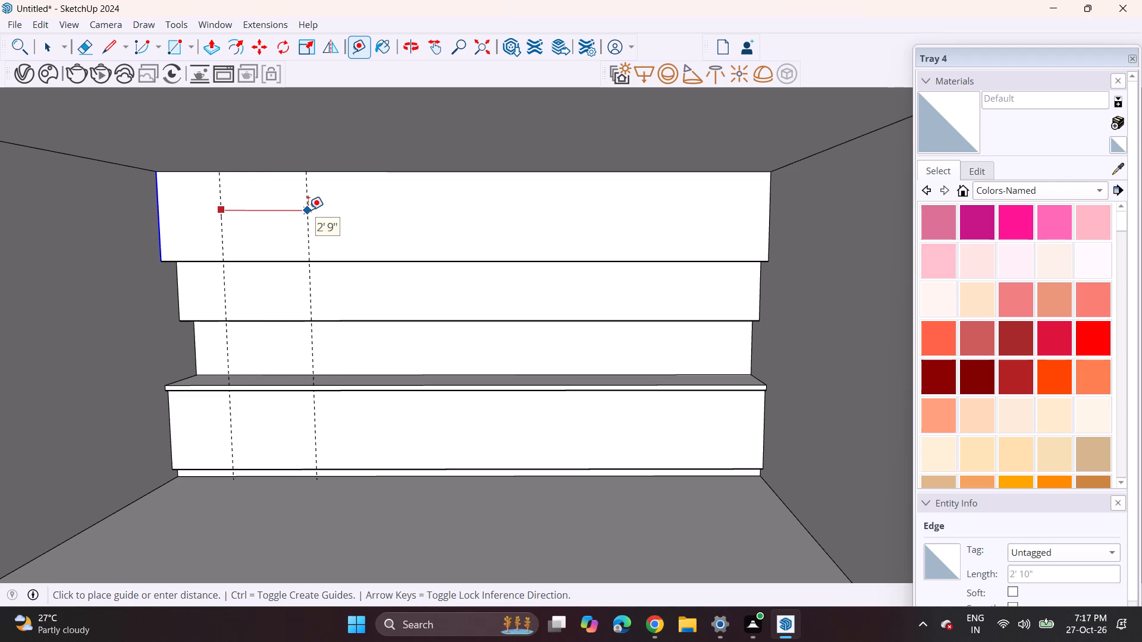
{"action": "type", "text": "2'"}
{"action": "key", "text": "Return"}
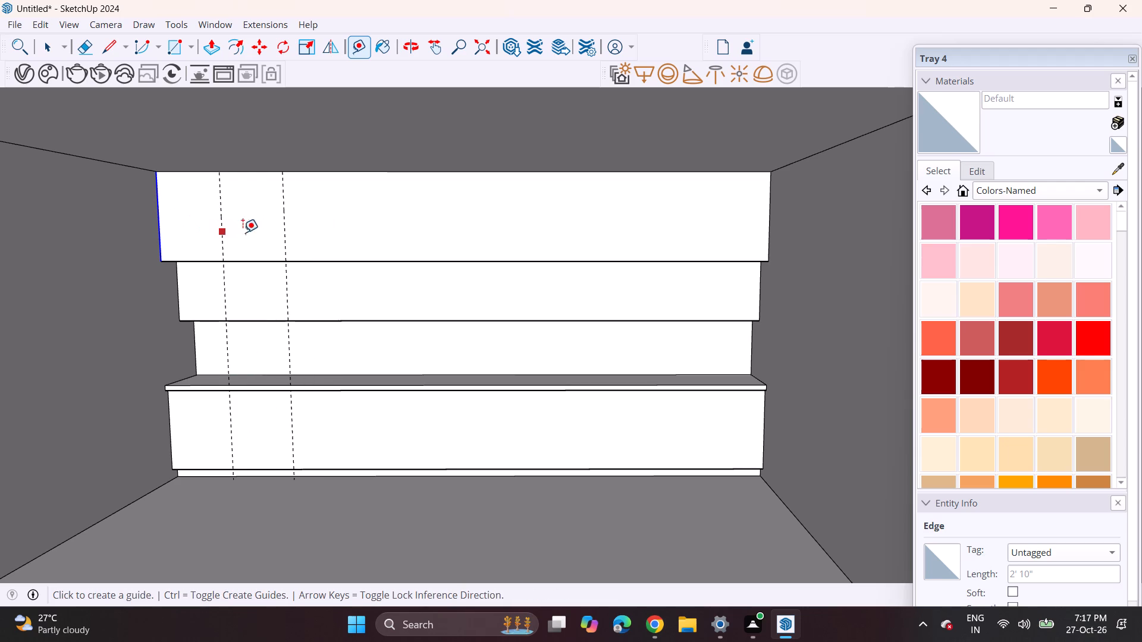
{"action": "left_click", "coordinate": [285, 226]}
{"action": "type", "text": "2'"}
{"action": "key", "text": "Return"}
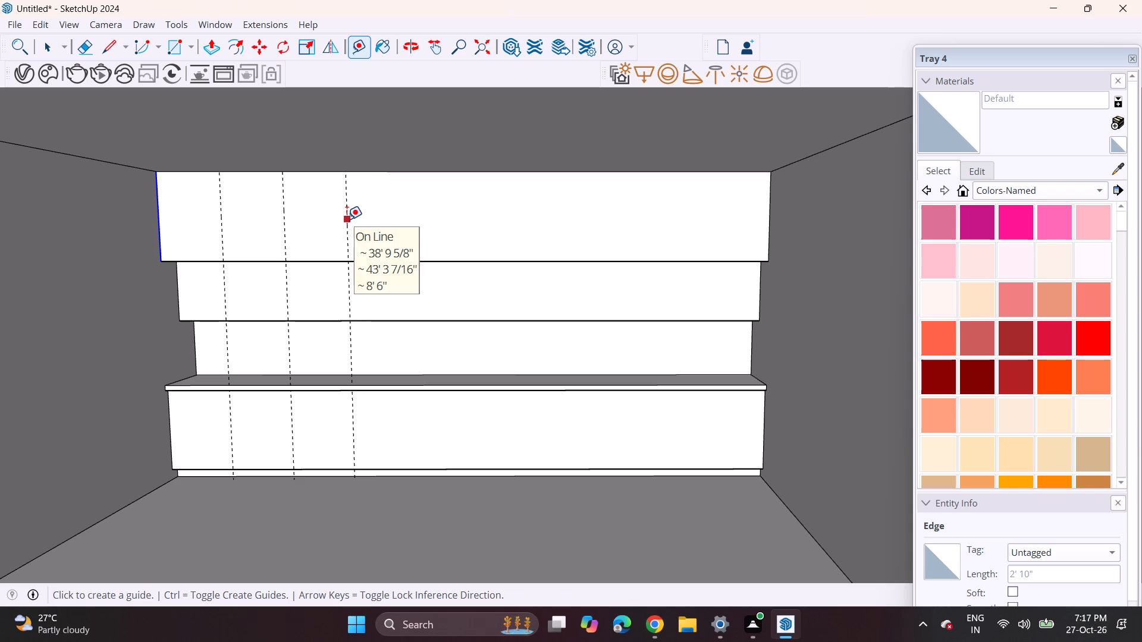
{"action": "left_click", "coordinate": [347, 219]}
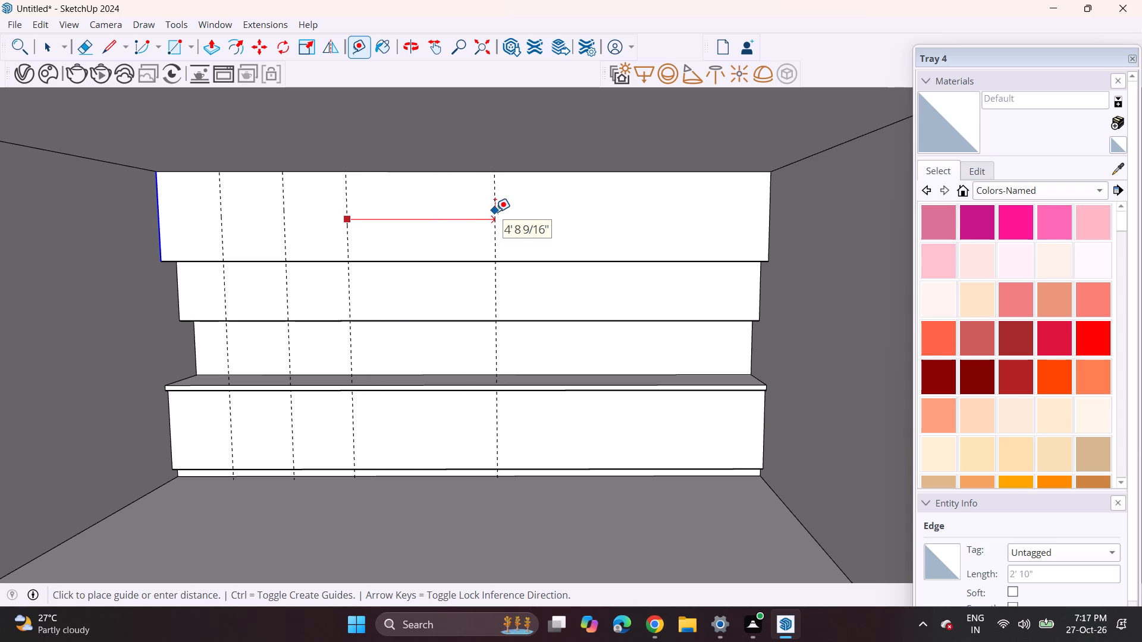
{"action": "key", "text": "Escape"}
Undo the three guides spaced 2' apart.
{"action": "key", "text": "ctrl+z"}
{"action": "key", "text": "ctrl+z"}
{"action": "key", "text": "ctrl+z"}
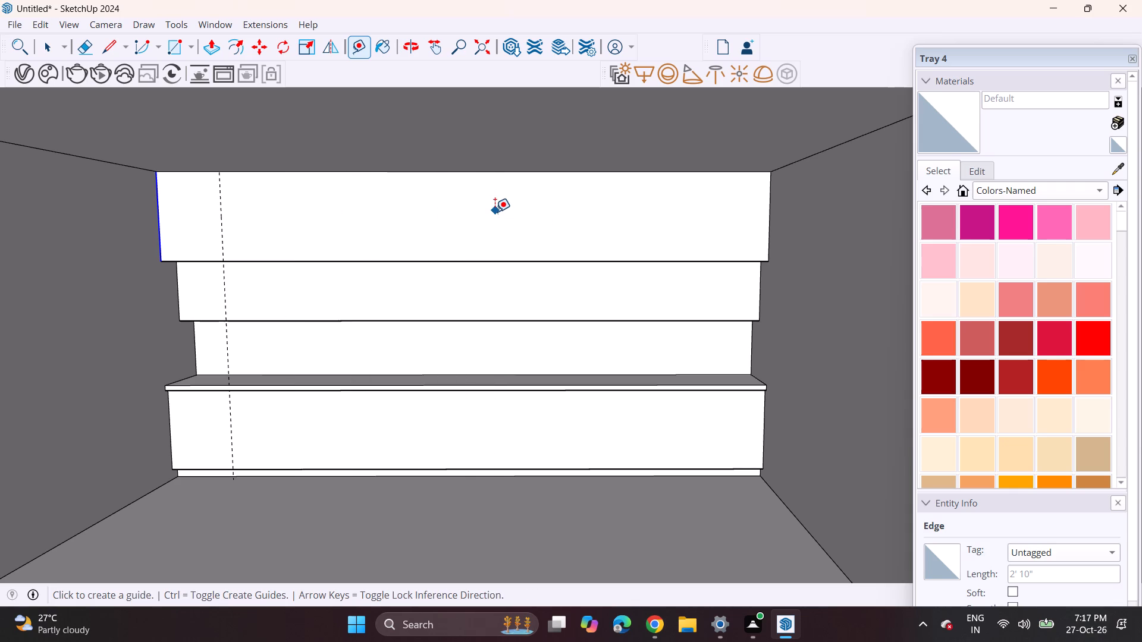
Place three vertical guides on the topmost cabinet front, starting from its right edge and spaced 2'5" apart.
{"action": "left_click", "coordinate": [769, 215]}
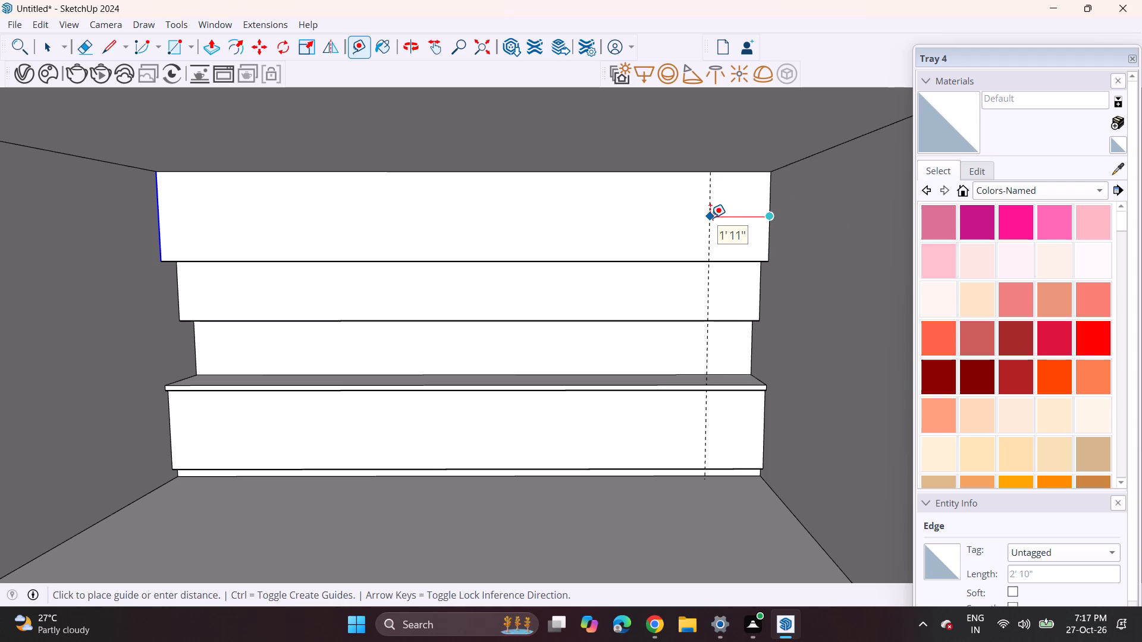
{"action": "type", "text": "2'5"}
{"action": "key", "text": "Return"}
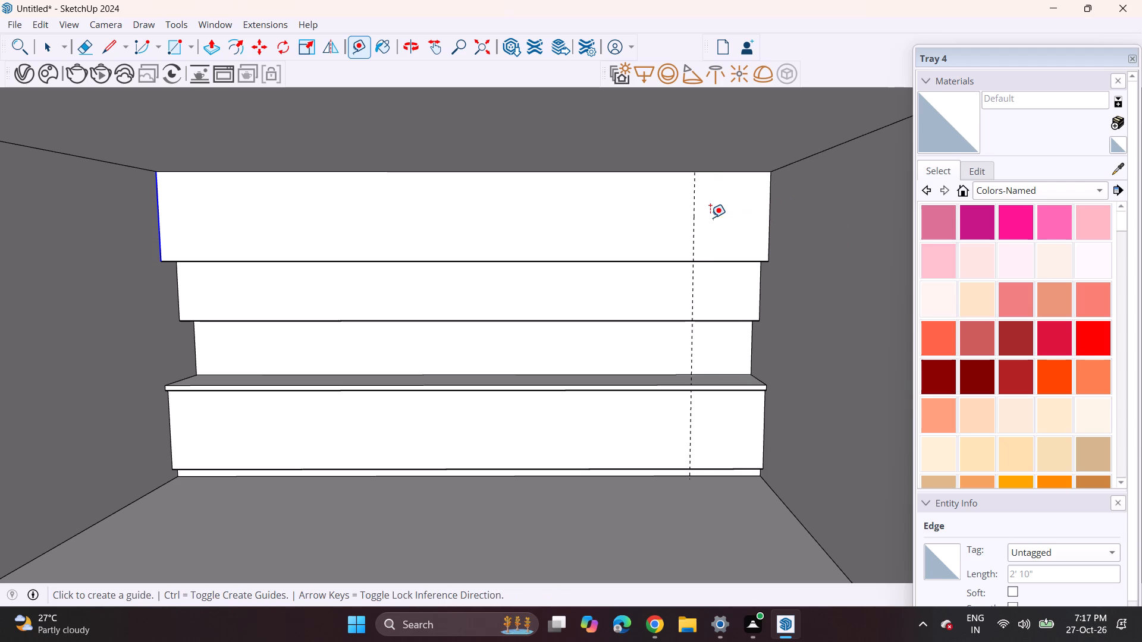
{"action": "left_click", "coordinate": [692, 212]}
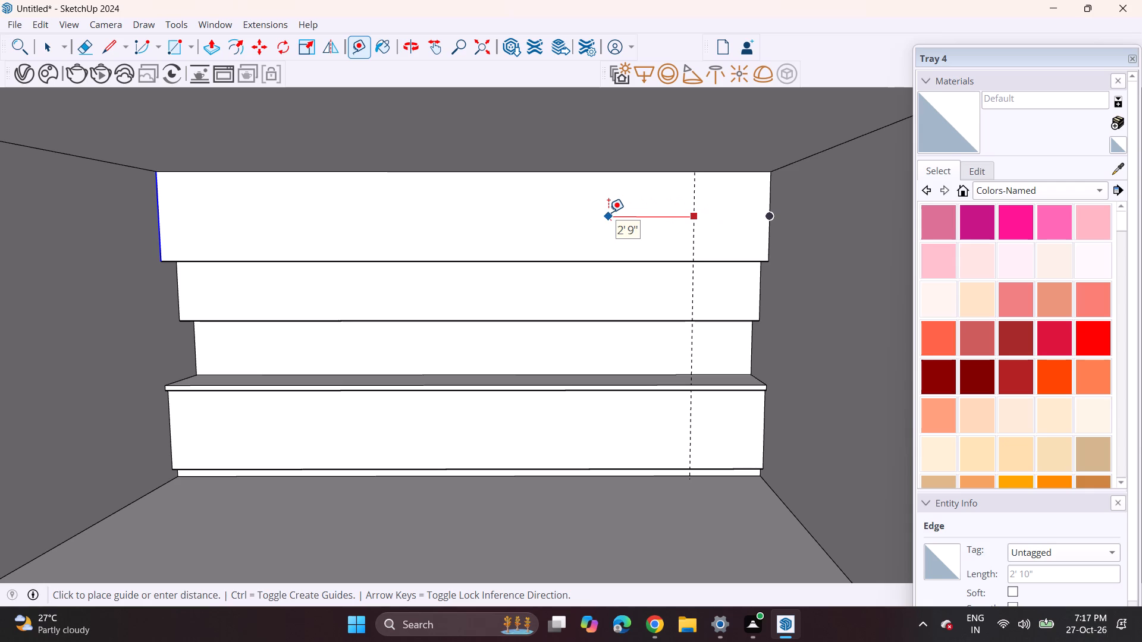
{"action": "key", "text": "Escape"}
{"action": "left_click", "coordinate": [697, 204]}
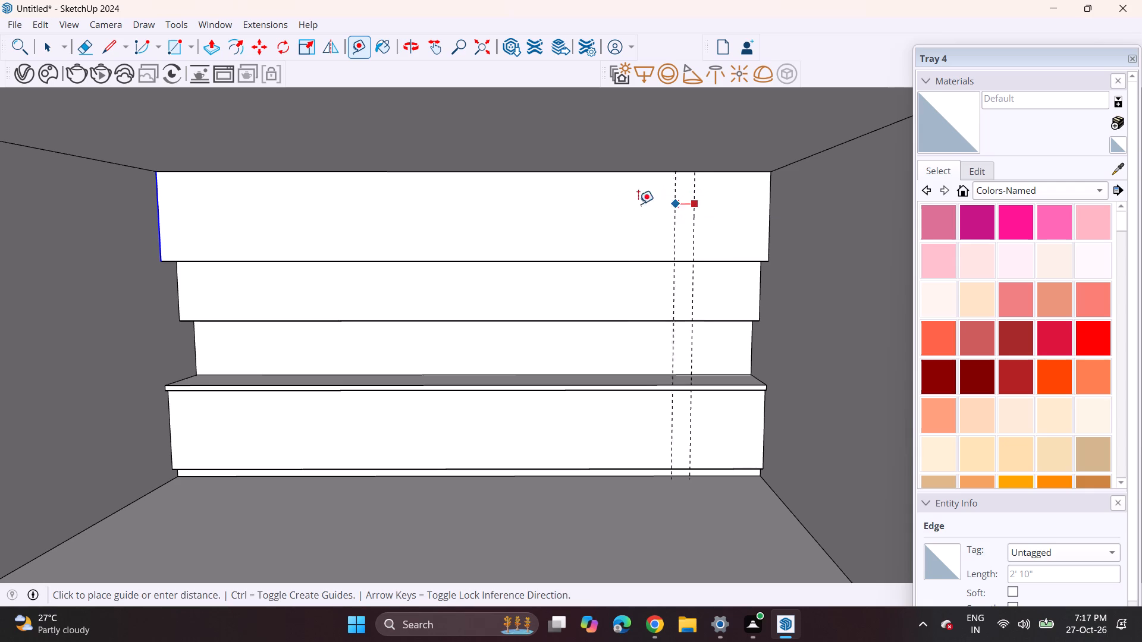
{"action": "type", "text": "2'5"}
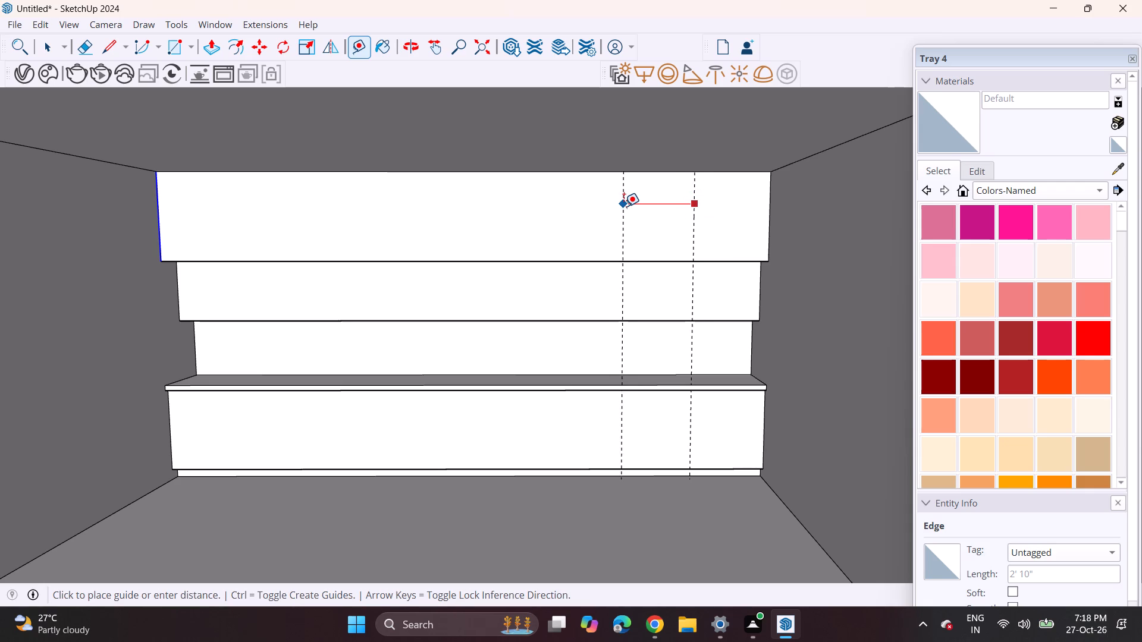
{"action": "key", "text": "Return"}
{"action": "key", "text": "Return"}
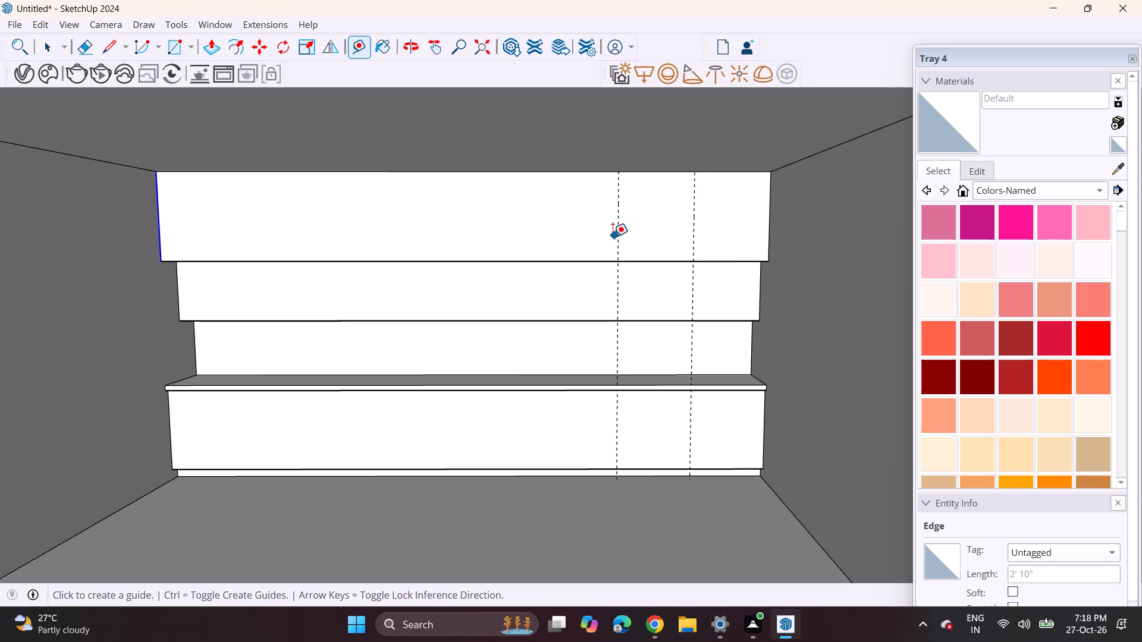
{"action": "left_click", "coordinate": [620, 226]}
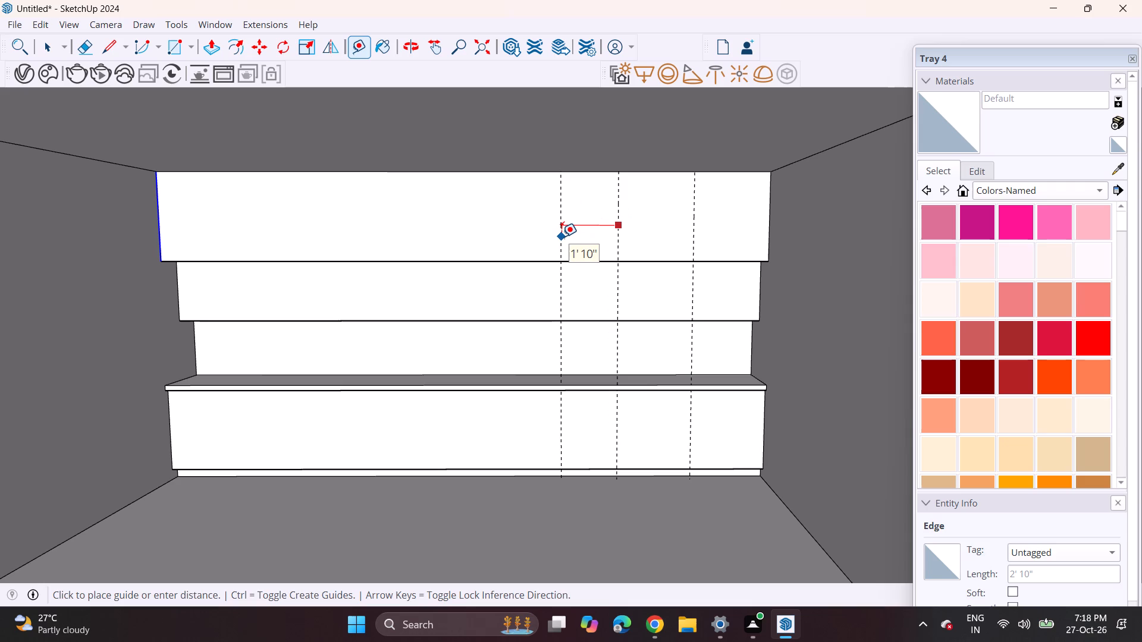
{"action": "type", "text": "2'5"}
{"action": "key", "text": "Return"}
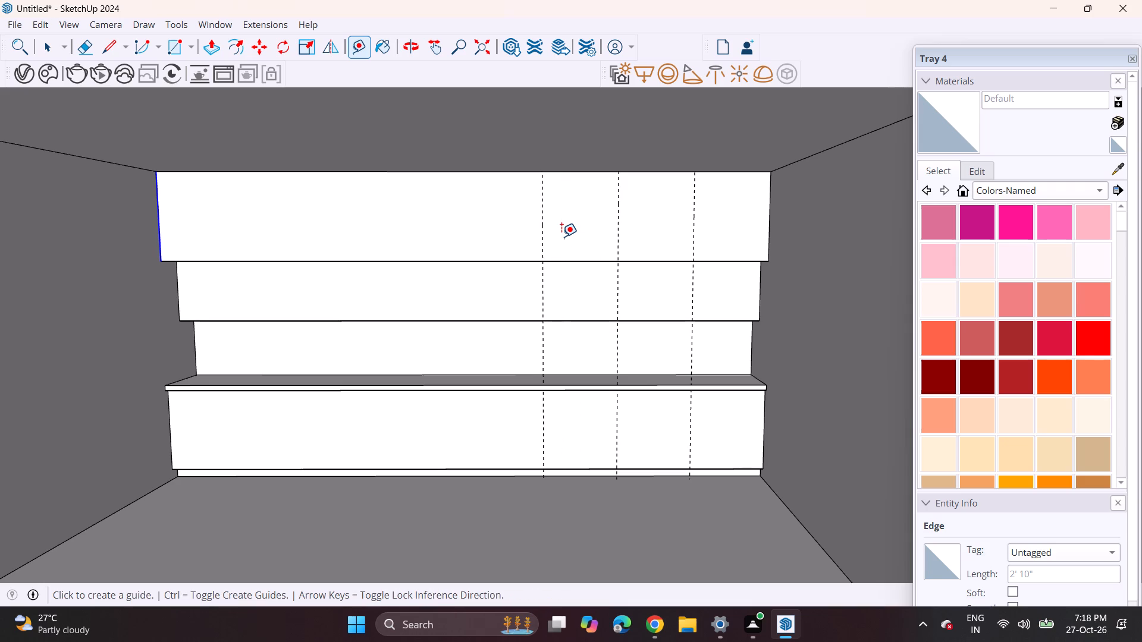
Place a vertical guide 3' to the left of the third guide from the cabinet's right edge.
{"action": "left_click", "coordinate": [544, 243]}
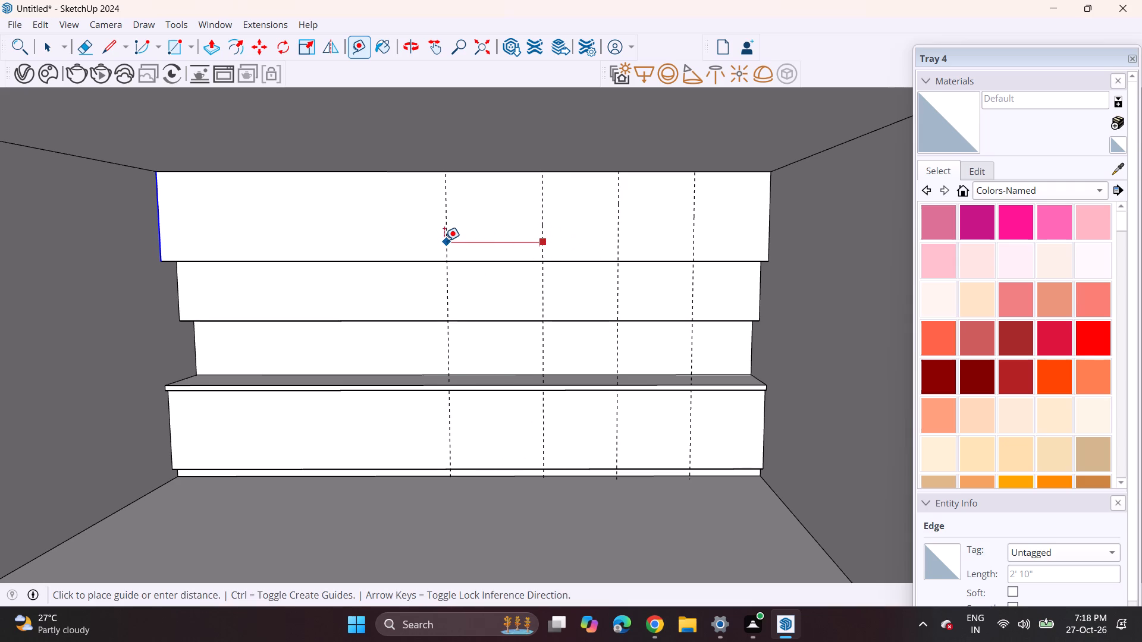
{"action": "type", "text": "3'"}
{"action": "key", "text": "Return"}
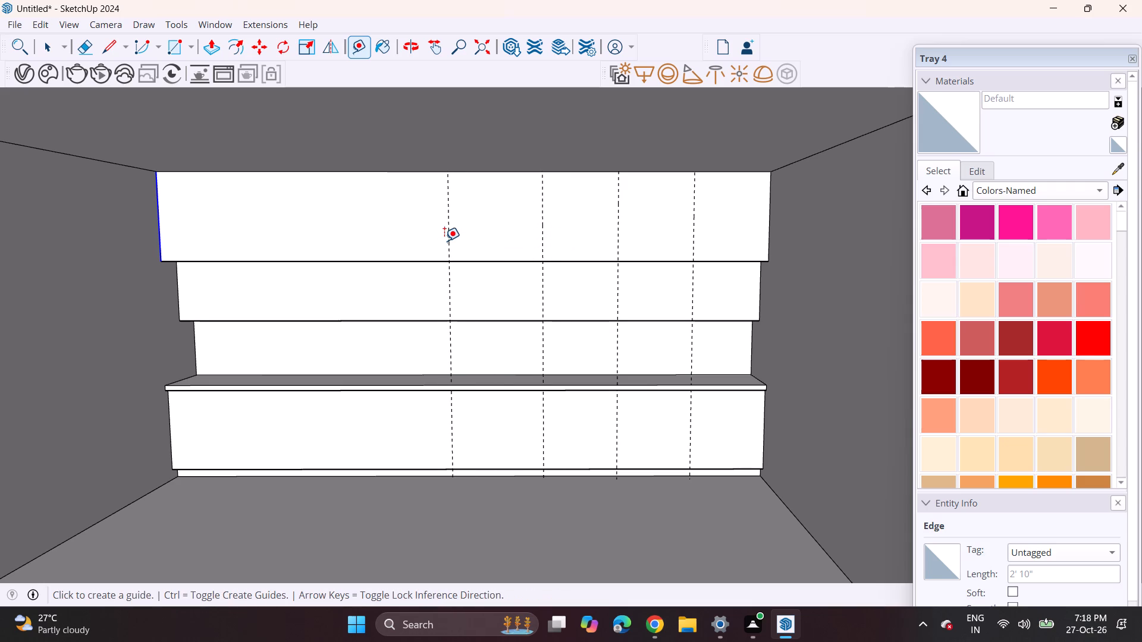
Place three more vertical guides at 2'5" spacing, continuing left from the guide that bounds the 3' bay.
{"action": "left_click", "coordinate": [451, 250]}
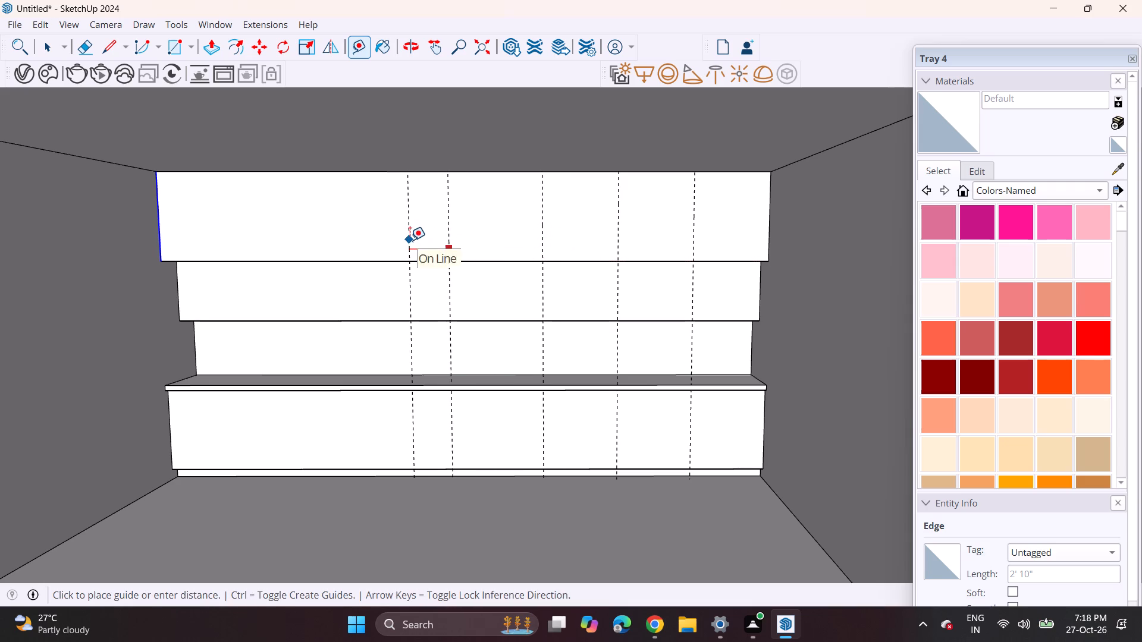
{"action": "type", "text": "2'5"}
{"action": "key", "text": "Return"}
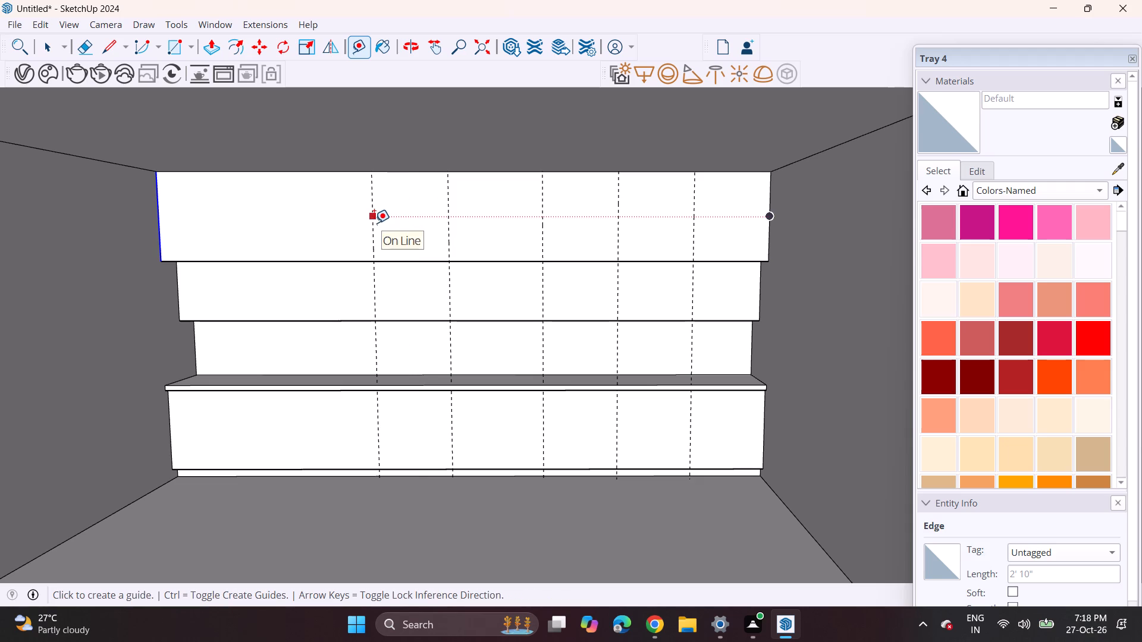
{"action": "left_click", "coordinate": [374, 223]}
{"action": "key", "text": "Escape"}
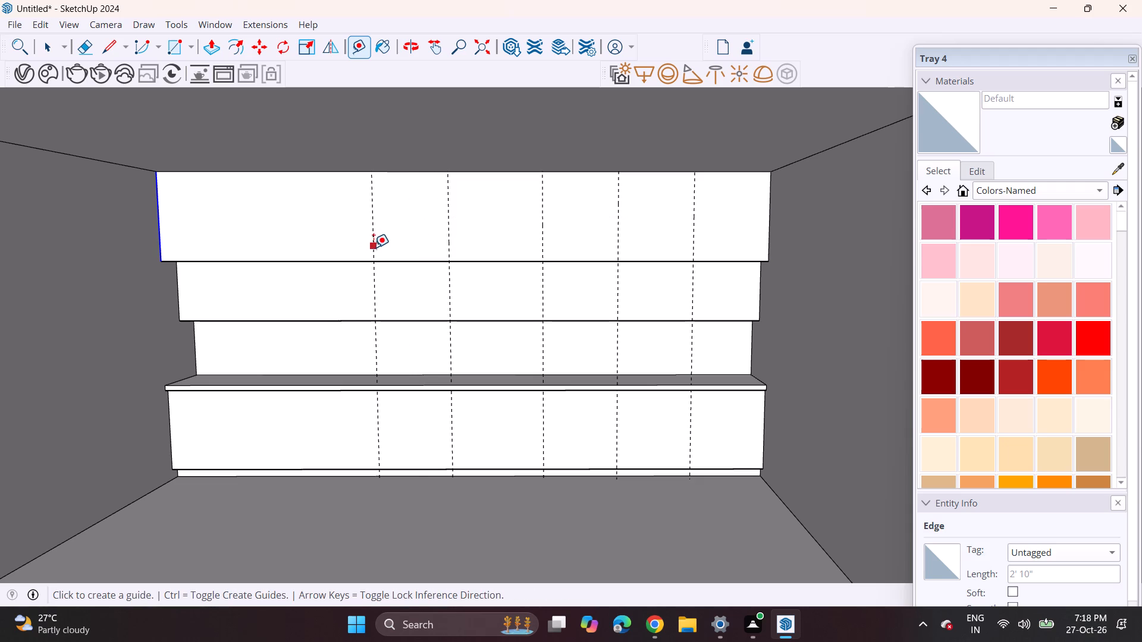
{"action": "left_click", "coordinate": [374, 247]}
{"action": "type", "text": "2'5"}
{"action": "key", "text": "Return"}
{"action": "left_click", "coordinate": [296, 244]}
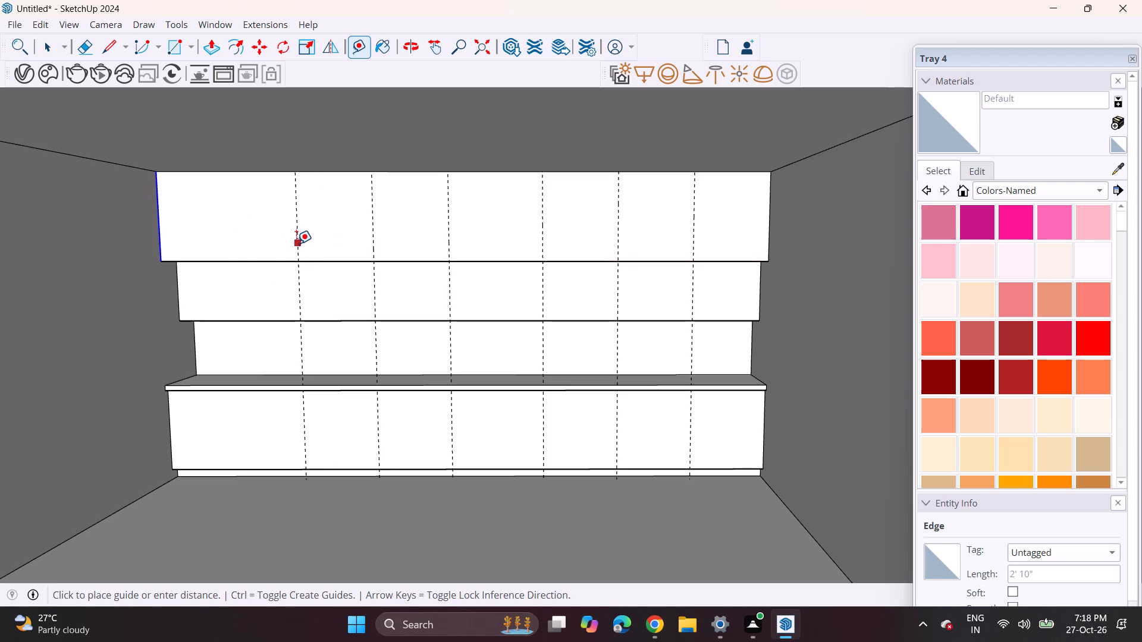
{"action": "type", "text": "2'5"}
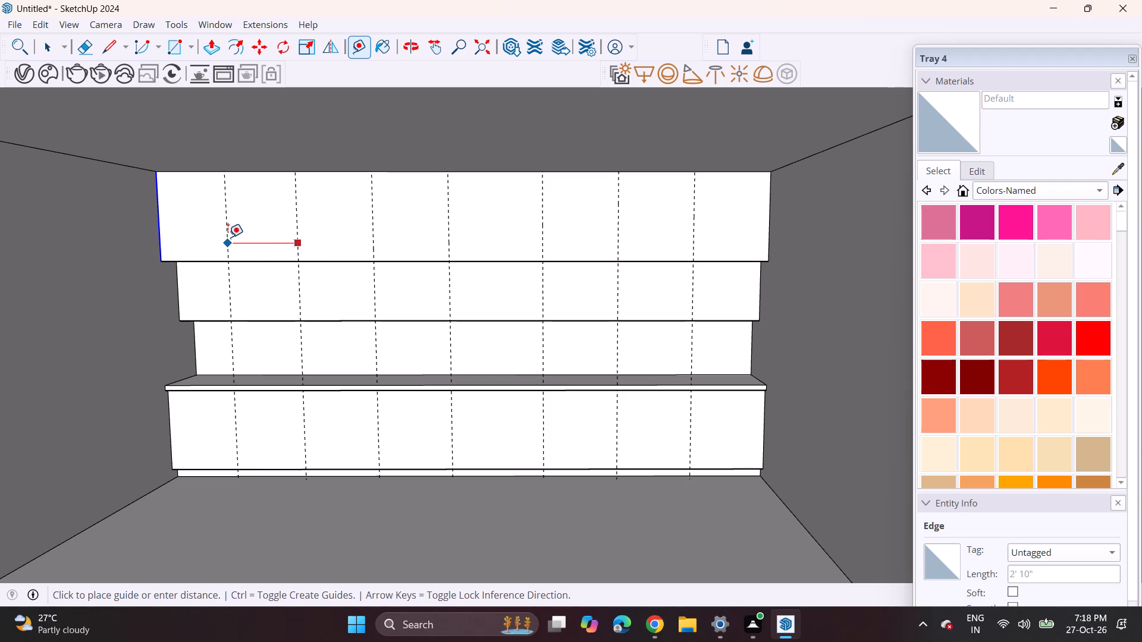
{"action": "key", "text": "Return"}
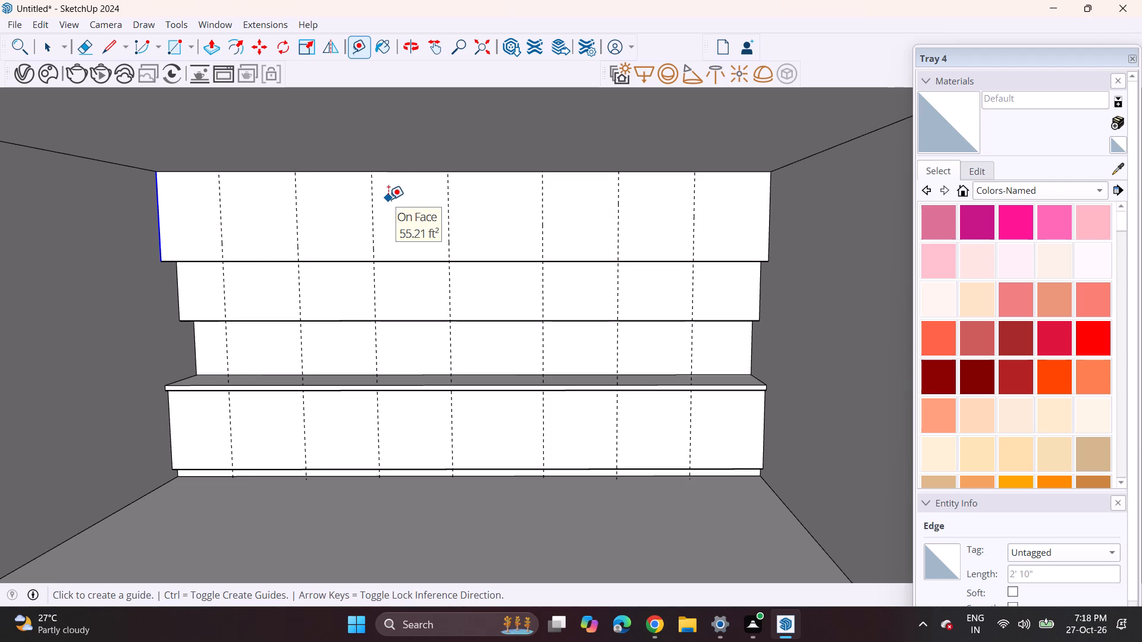
Draw seven vertical dividing lines on the topmost cabinet front, one along each guide from top edge to bottom edge.
{"action": "left_click", "coordinate": [102, 37]}
{"action": "left_click", "coordinate": [218, 172]}
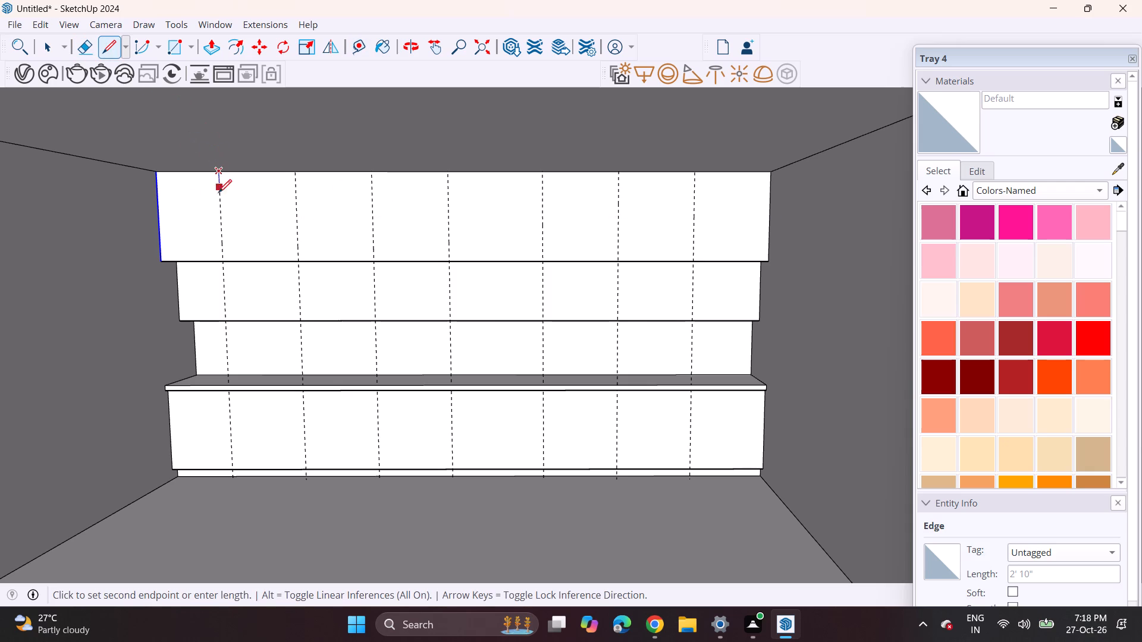
{"action": "left_click", "coordinate": [225, 262]}
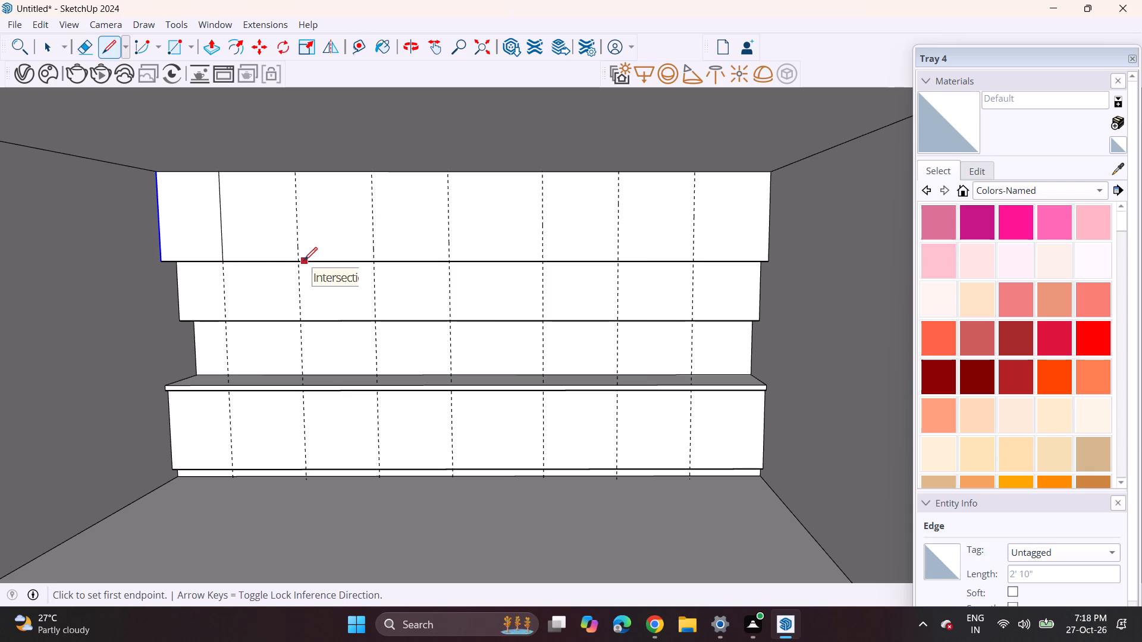
{"action": "left_click", "coordinate": [297, 262]}
{"action": "left_click", "coordinate": [294, 177]}
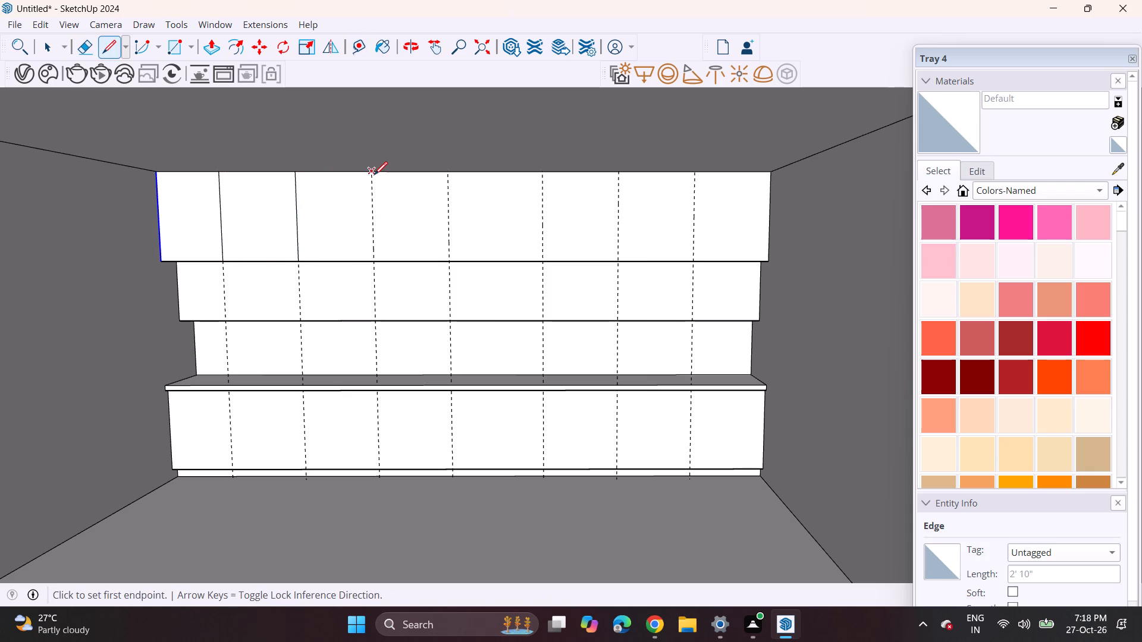
{"action": "left_click", "coordinate": [374, 175]}
{"action": "left_click", "coordinate": [370, 259]}
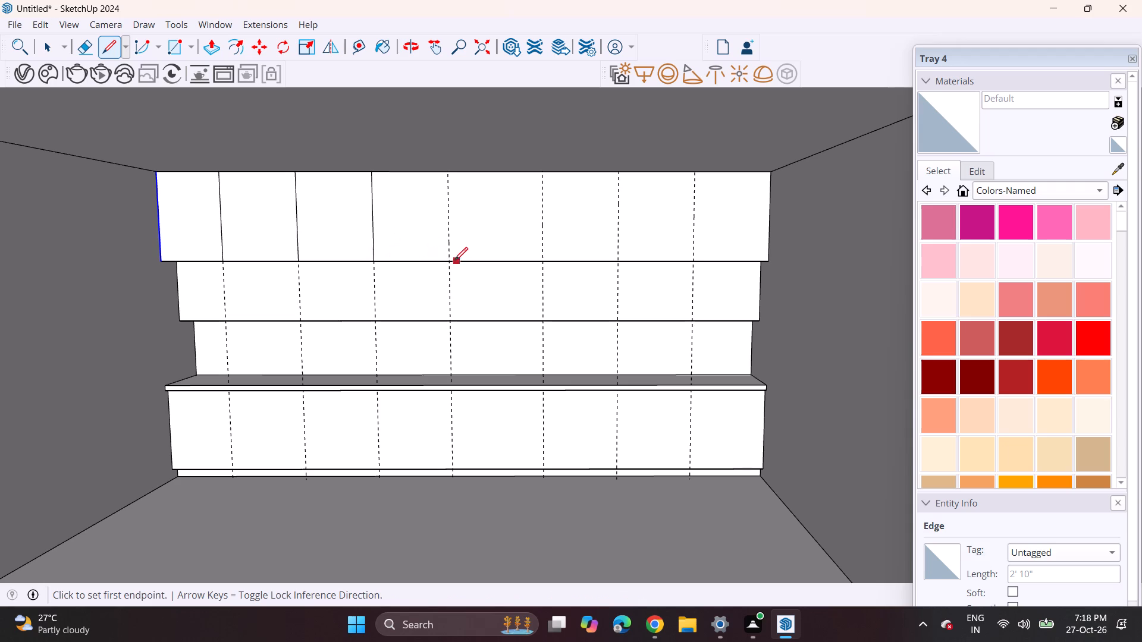
{"action": "left_click", "coordinate": [448, 260]}
{"action": "left_click", "coordinate": [445, 178]}
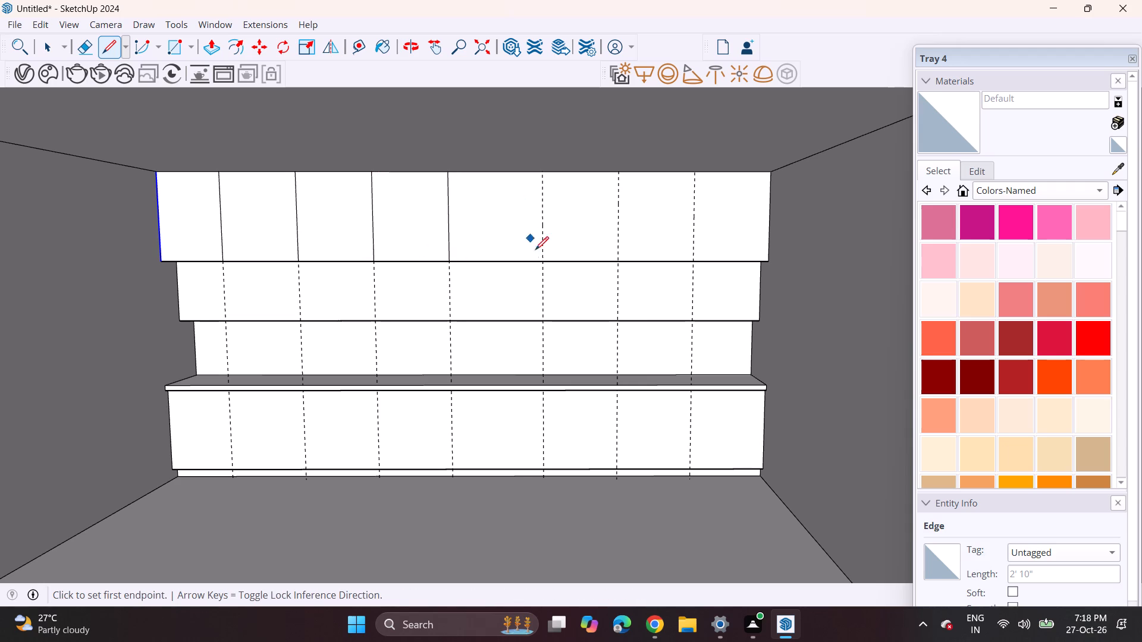
{"action": "left_click", "coordinate": [544, 261]}
{"action": "left_click", "coordinate": [538, 173]}
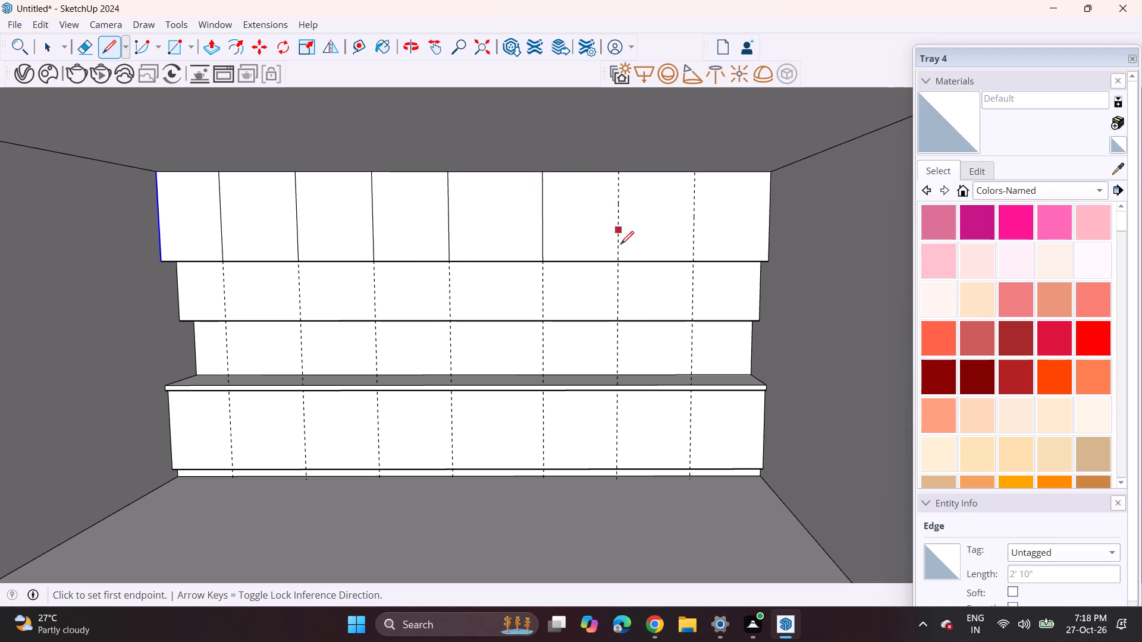
{"action": "left_click", "coordinate": [617, 259]}
{"action": "left_click", "coordinate": [617, 178]}
{"action": "left_click", "coordinate": [692, 262]}
{"action": "left_click", "coordinate": [698, 172]}
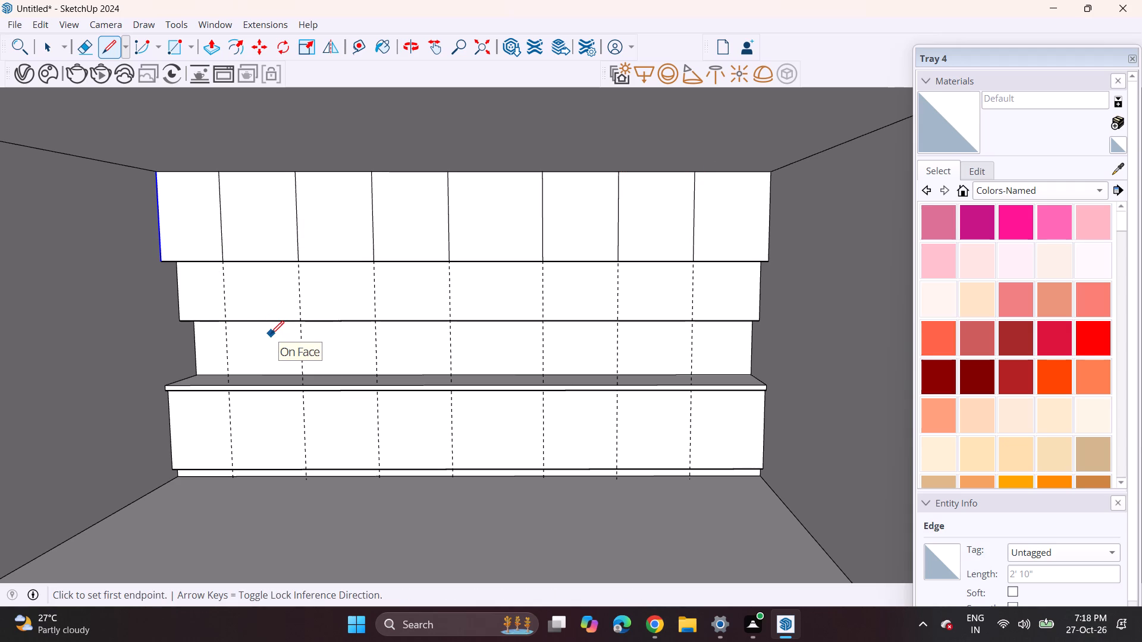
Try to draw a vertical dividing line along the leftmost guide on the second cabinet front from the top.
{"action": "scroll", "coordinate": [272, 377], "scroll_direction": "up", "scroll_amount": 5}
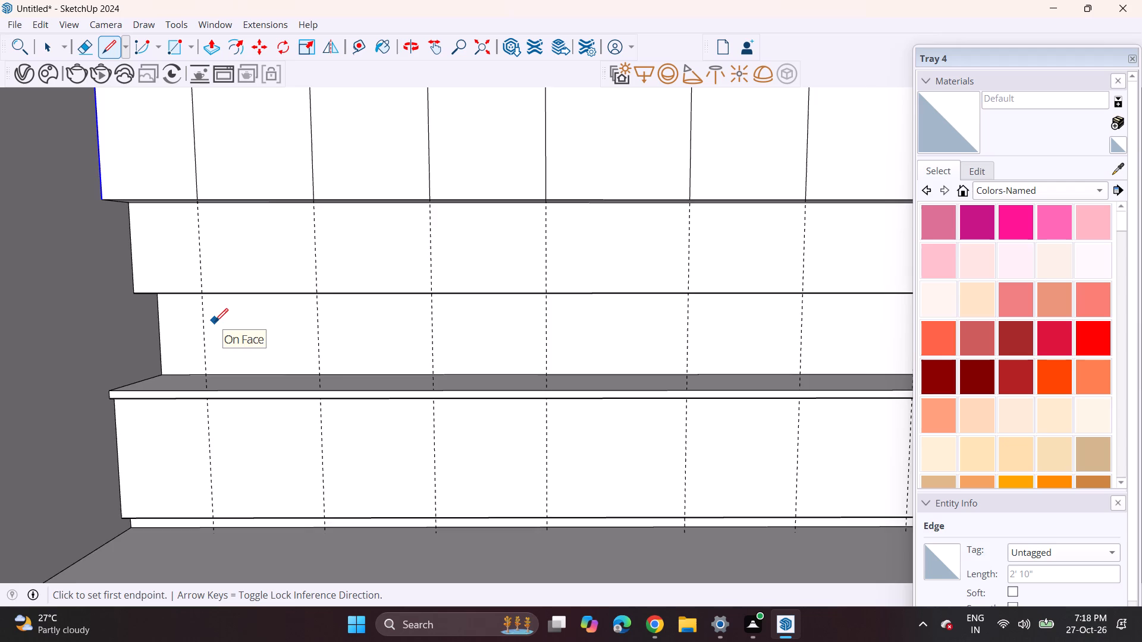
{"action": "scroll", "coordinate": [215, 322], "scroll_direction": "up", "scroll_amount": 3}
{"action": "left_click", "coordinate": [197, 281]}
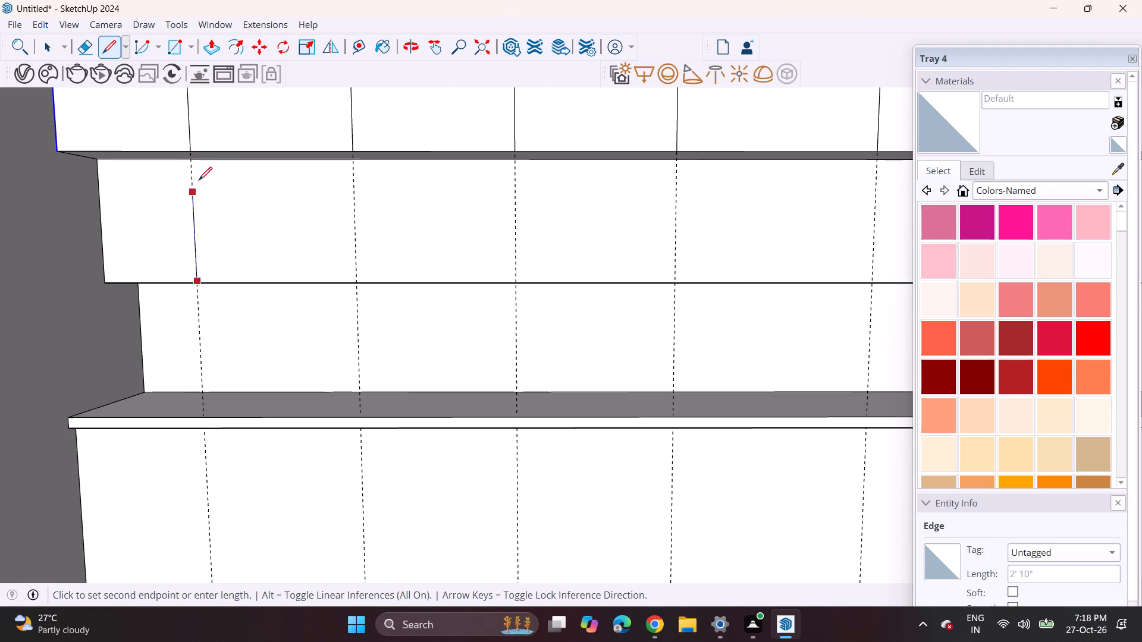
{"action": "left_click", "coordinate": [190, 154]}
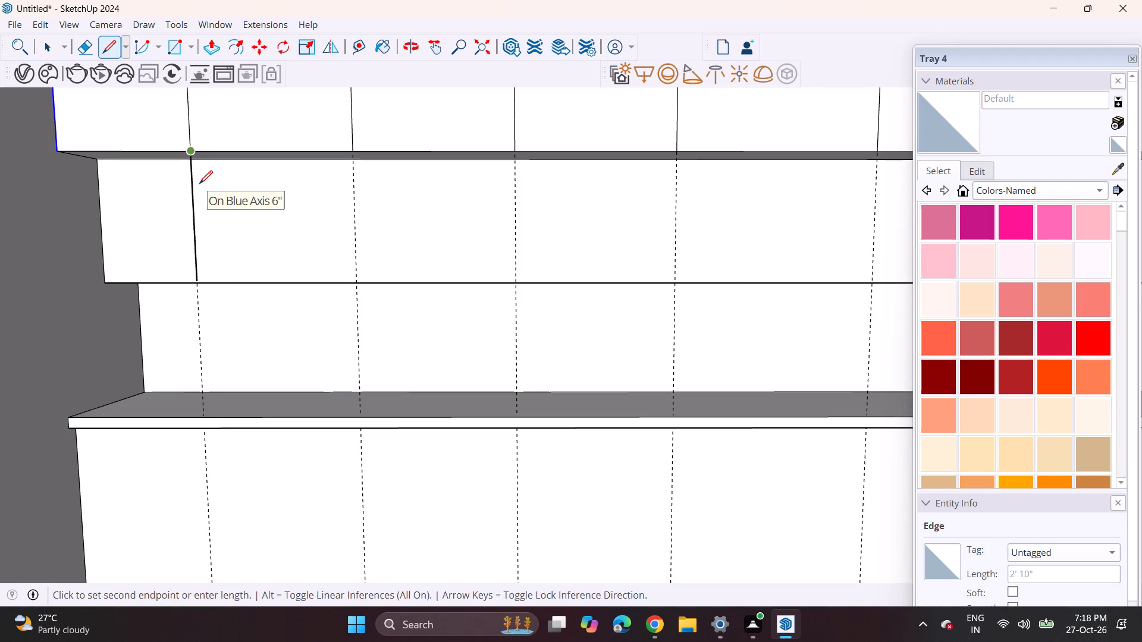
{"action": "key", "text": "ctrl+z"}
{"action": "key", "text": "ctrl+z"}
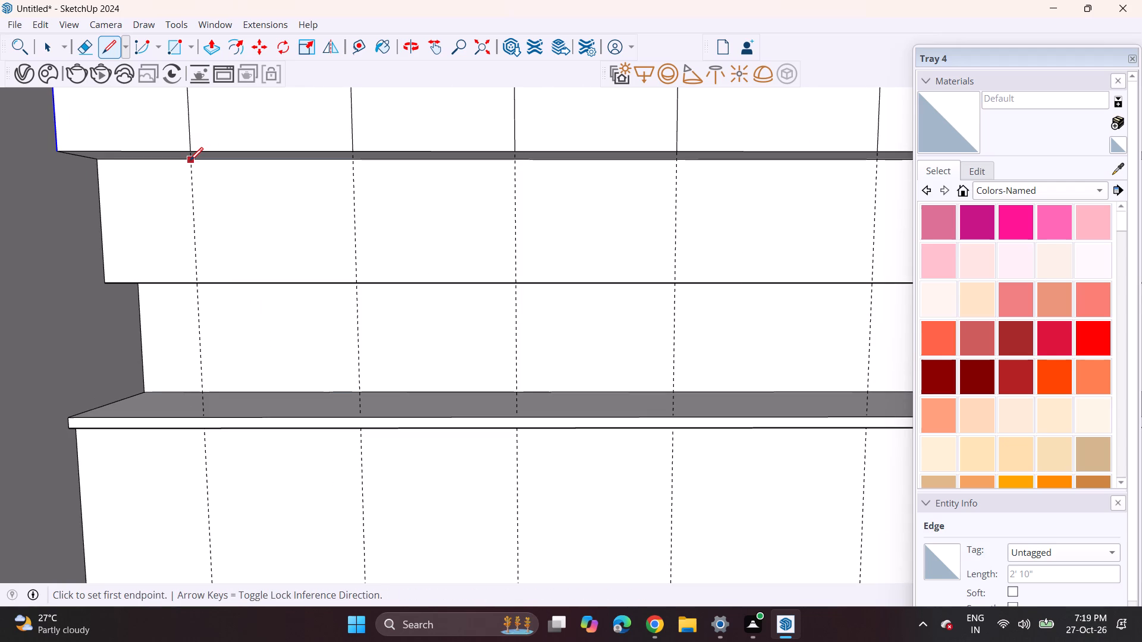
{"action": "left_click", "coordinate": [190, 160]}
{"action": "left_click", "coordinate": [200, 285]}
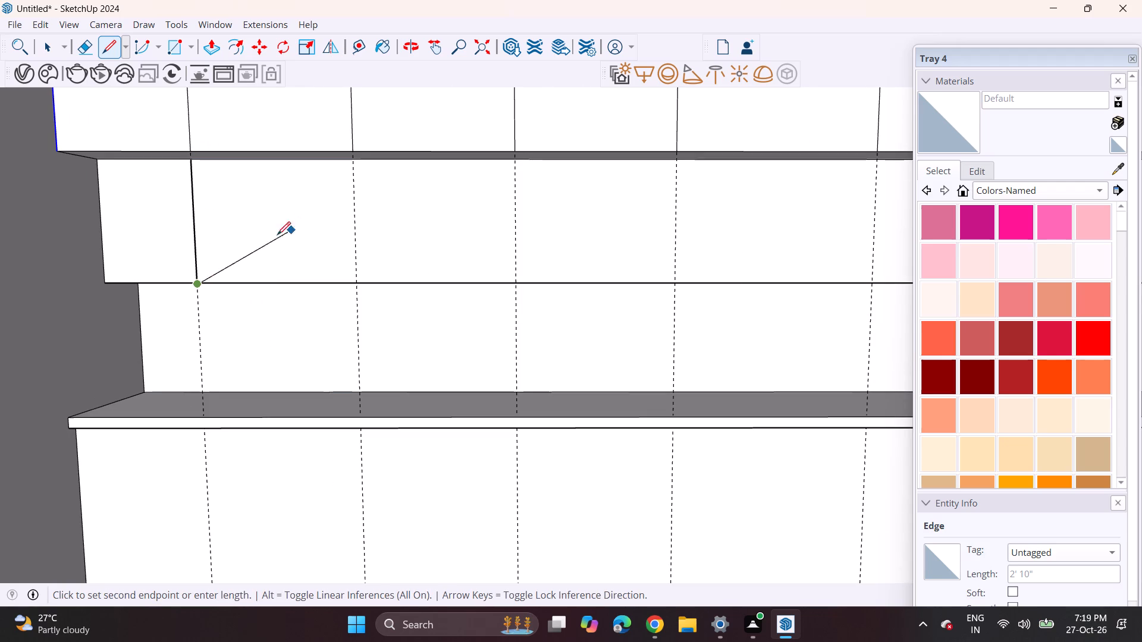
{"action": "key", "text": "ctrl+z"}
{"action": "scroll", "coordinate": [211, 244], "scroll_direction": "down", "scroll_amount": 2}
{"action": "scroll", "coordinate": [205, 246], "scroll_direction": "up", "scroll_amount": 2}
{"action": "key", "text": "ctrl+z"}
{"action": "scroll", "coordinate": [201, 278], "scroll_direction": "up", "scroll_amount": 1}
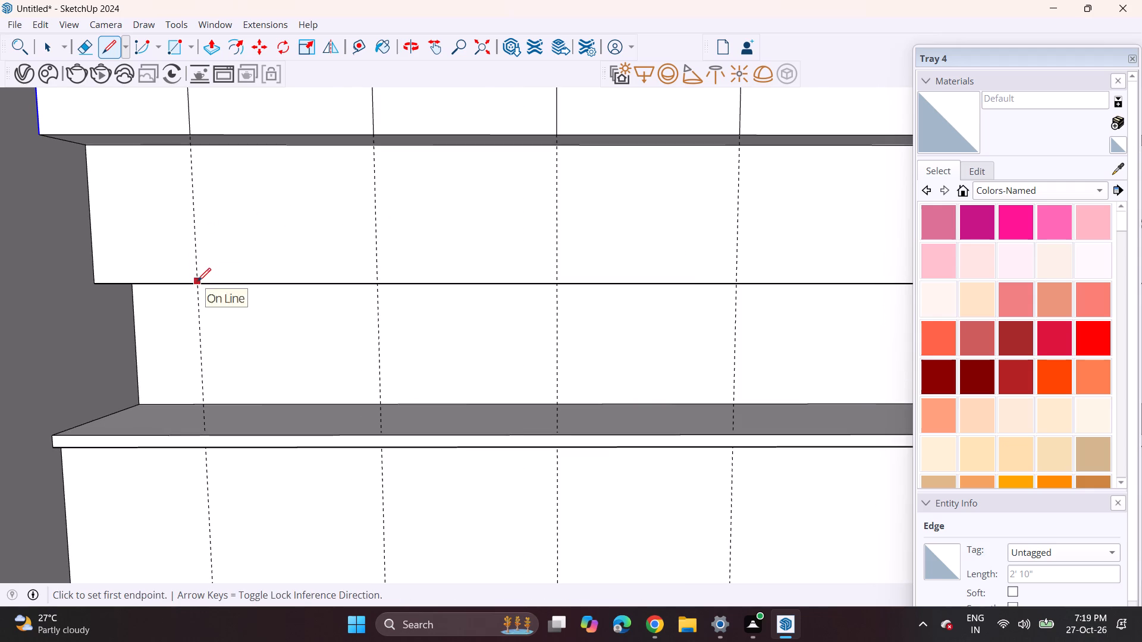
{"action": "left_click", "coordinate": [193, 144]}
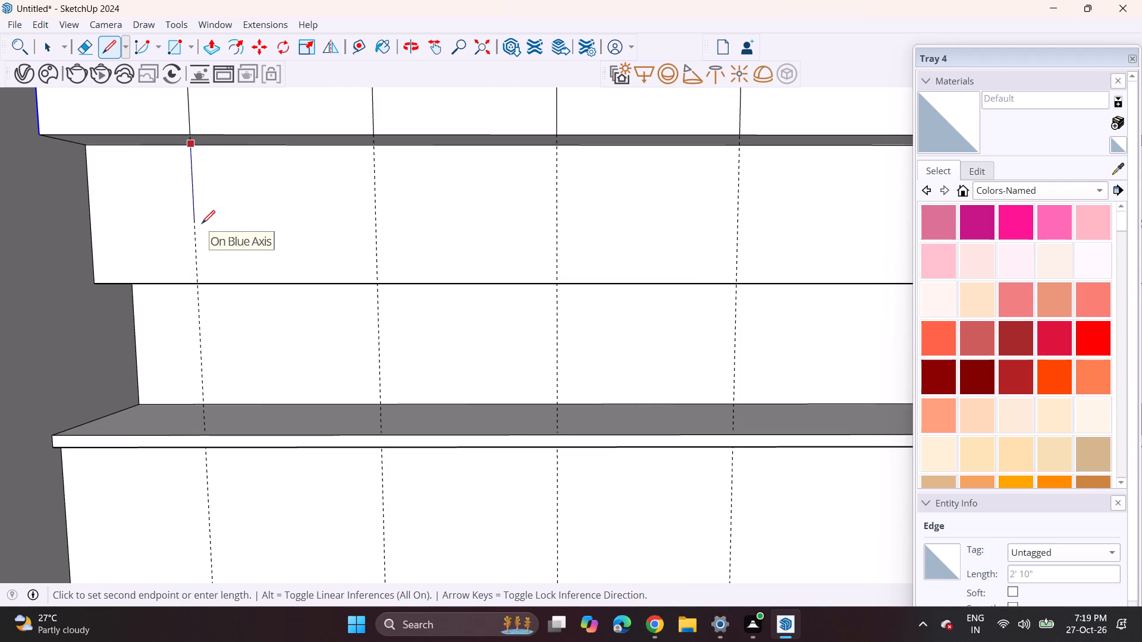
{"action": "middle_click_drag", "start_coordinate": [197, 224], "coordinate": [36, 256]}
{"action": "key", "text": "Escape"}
Erase all seven vertical guides running across the cabinet fronts, keeping the door lines on the topmost front.
{"action": "middle_click_drag", "start_coordinate": [236, 199], "coordinate": [259, 191]}
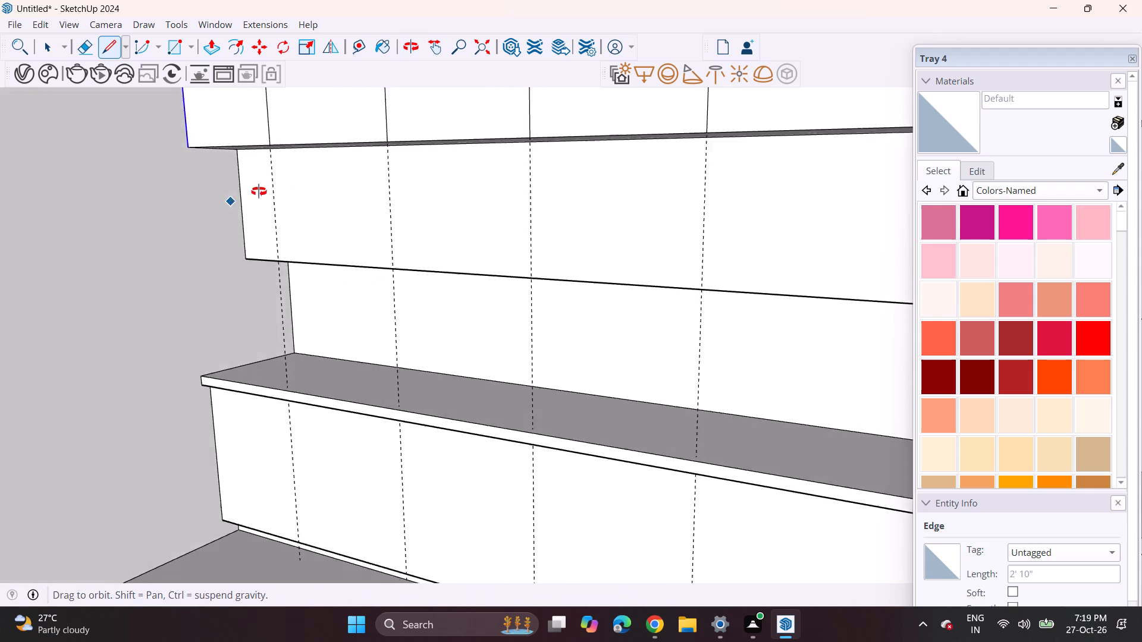
{"action": "middle_click_drag", "start_coordinate": [259, 191], "coordinate": [424, 209]}
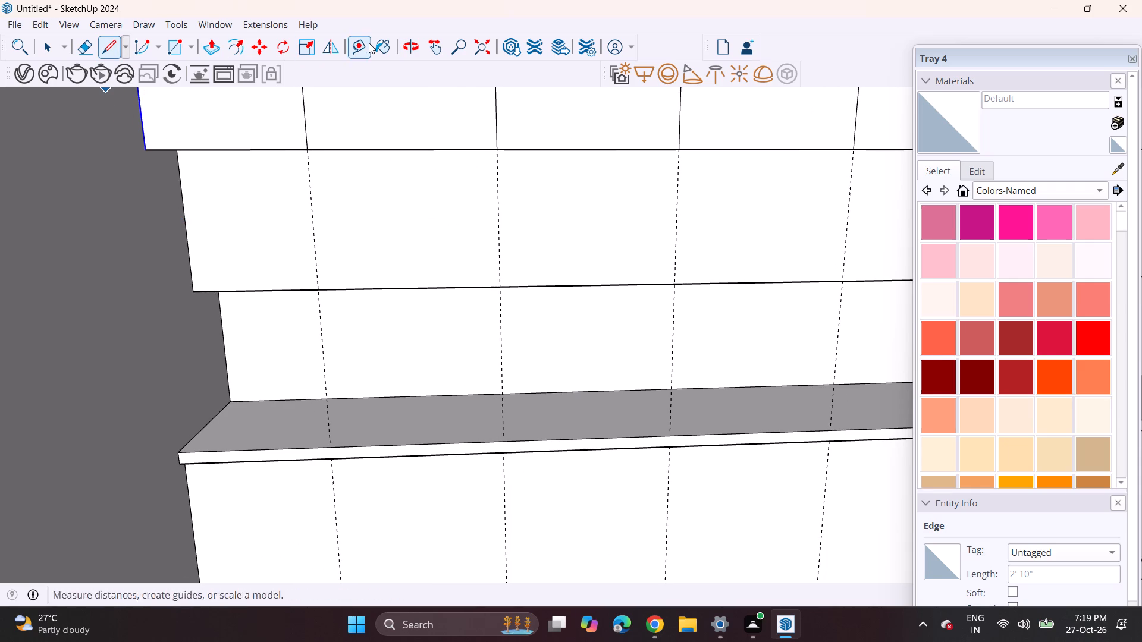
{"action": "left_click", "coordinate": [77, 45]}
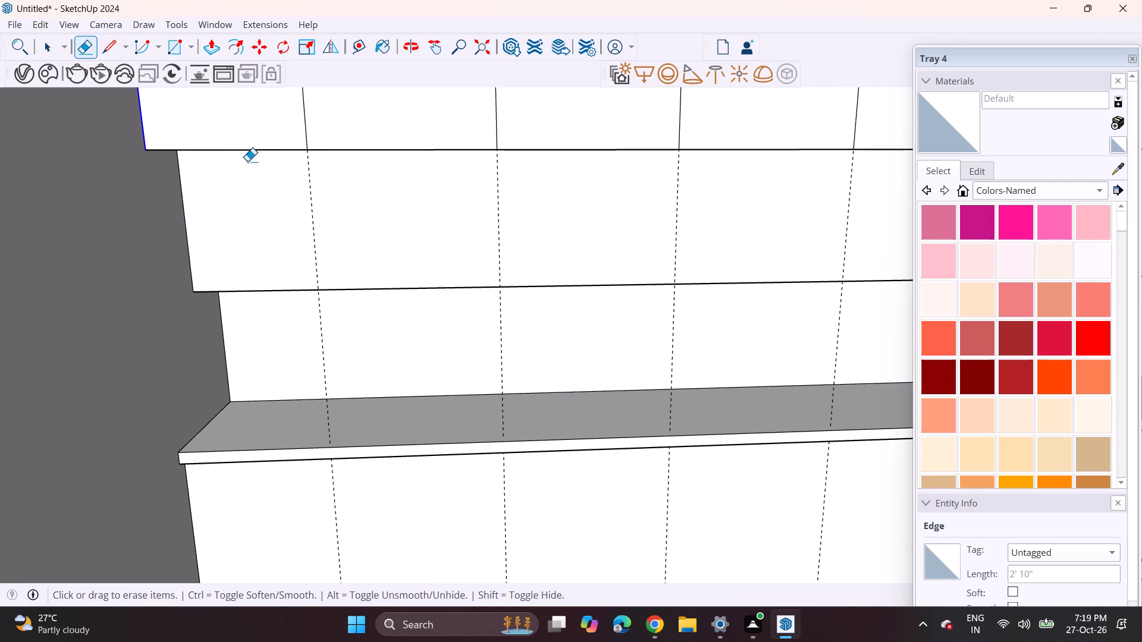
{"action": "left_click_drag", "start_coordinate": [274, 222], "coordinate": [310, 223]}
{"action": "left_click_drag", "start_coordinate": [277, 228], "coordinate": [335, 229]}
{"action": "left_click_drag", "start_coordinate": [460, 236], "coordinate": [555, 228]}
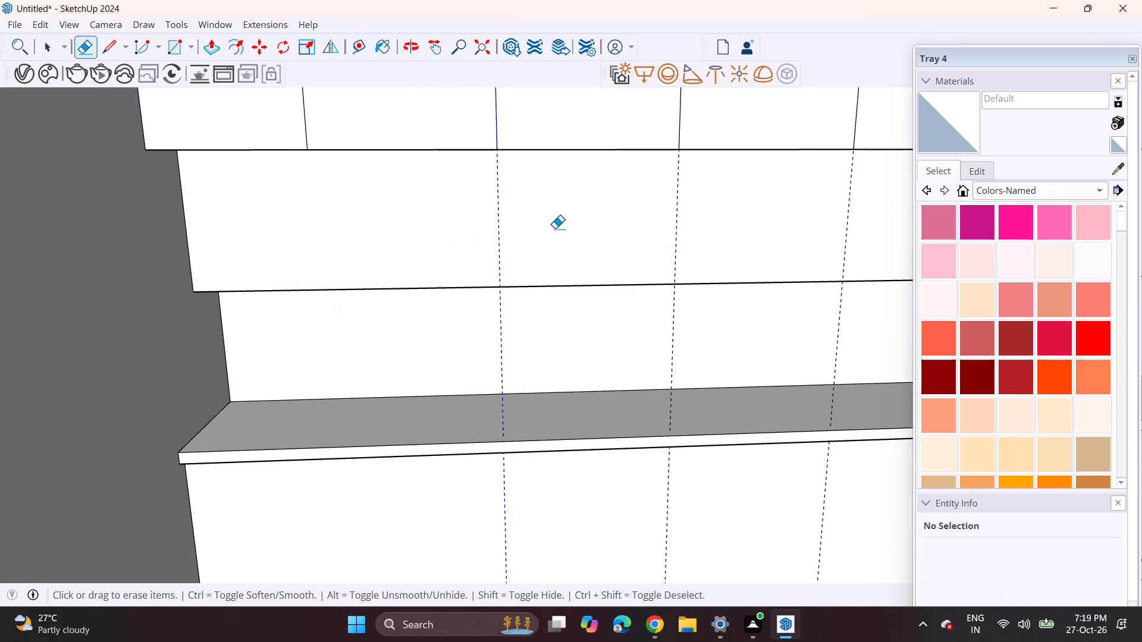
{"action": "left_click_drag", "start_coordinate": [555, 228], "coordinate": [554, 228]}
{"action": "middle_click_drag", "start_coordinate": [556, 225], "coordinate": [76, 268]}
{"action": "left_click_drag", "start_coordinate": [139, 266], "coordinate": [244, 266]}
{"action": "left_click_drag", "start_coordinate": [305, 264], "coordinate": [318, 264]}
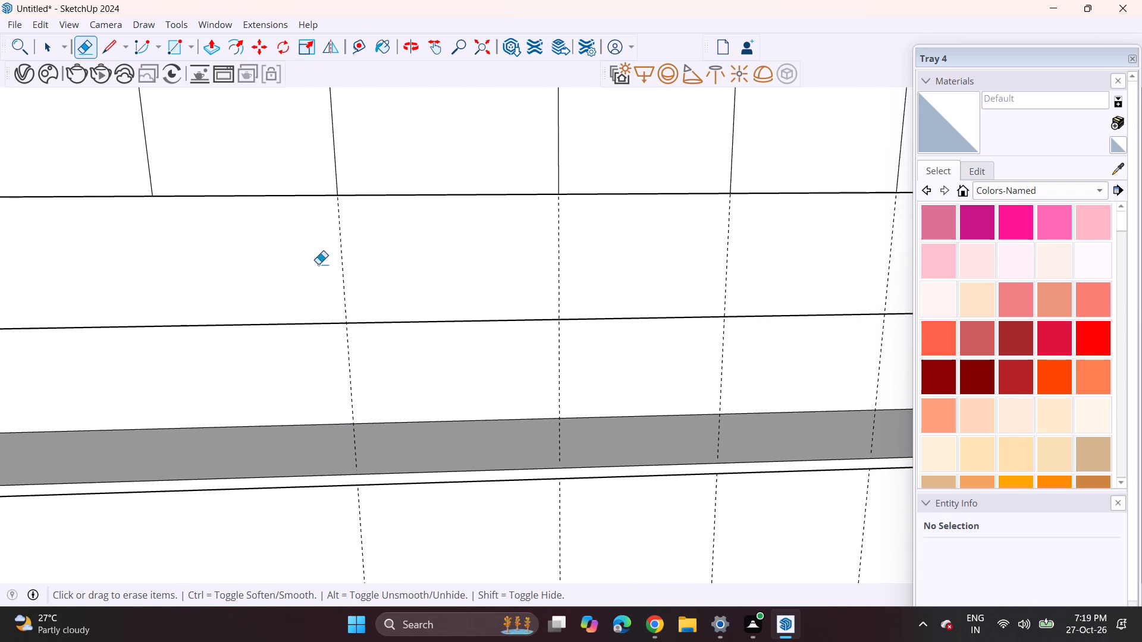
{"action": "left_click_drag", "start_coordinate": [318, 264], "coordinate": [378, 264]}
{"action": "left_click_drag", "start_coordinate": [478, 256], "coordinate": [611, 256]}
{"action": "left_click_drag", "start_coordinate": [674, 253], "coordinate": [771, 252]}
{"action": "middle_click_drag", "start_coordinate": [765, 242], "coordinate": [191, 321], "text": "shift"}
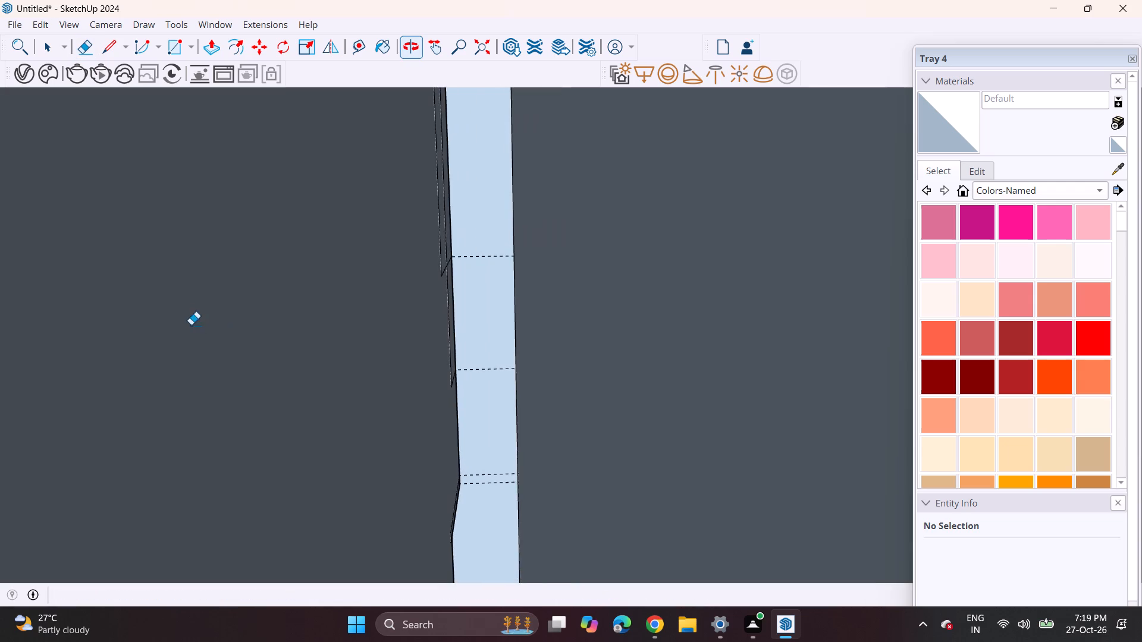
{"action": "middle_click_drag", "start_coordinate": [202, 330], "coordinate": [717, 266], "text": "shift"}
{"action": "left_click_drag", "start_coordinate": [412, 304], "coordinate": [274, 309]}
{"action": "middle_click_drag", "start_coordinate": [202, 309], "coordinate": [795, 205]}
{"action": "middle_click_drag", "start_coordinate": [205, 212], "coordinate": [613, 204]}
{"action": "middle_click_drag", "start_coordinate": [563, 216], "coordinate": [560, 177]}
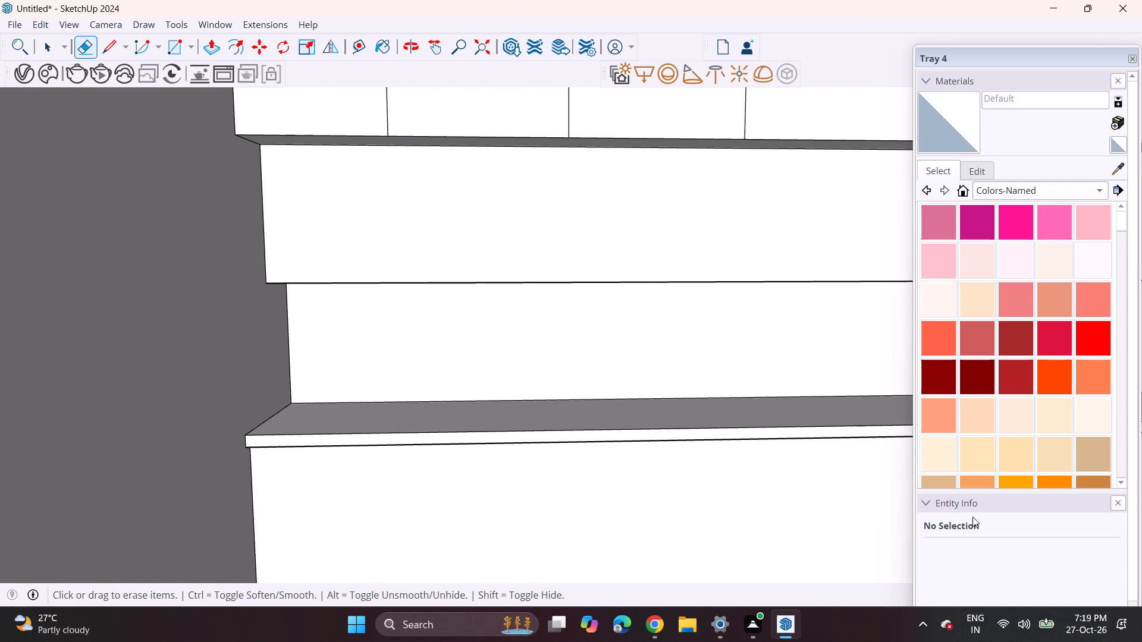
Adjust the display brightness in the system quick settings to roughly a quarter of its range.
{"action": "left_click", "coordinate": [1028, 633]}
{"action": "left_click", "coordinate": [958, 499]}
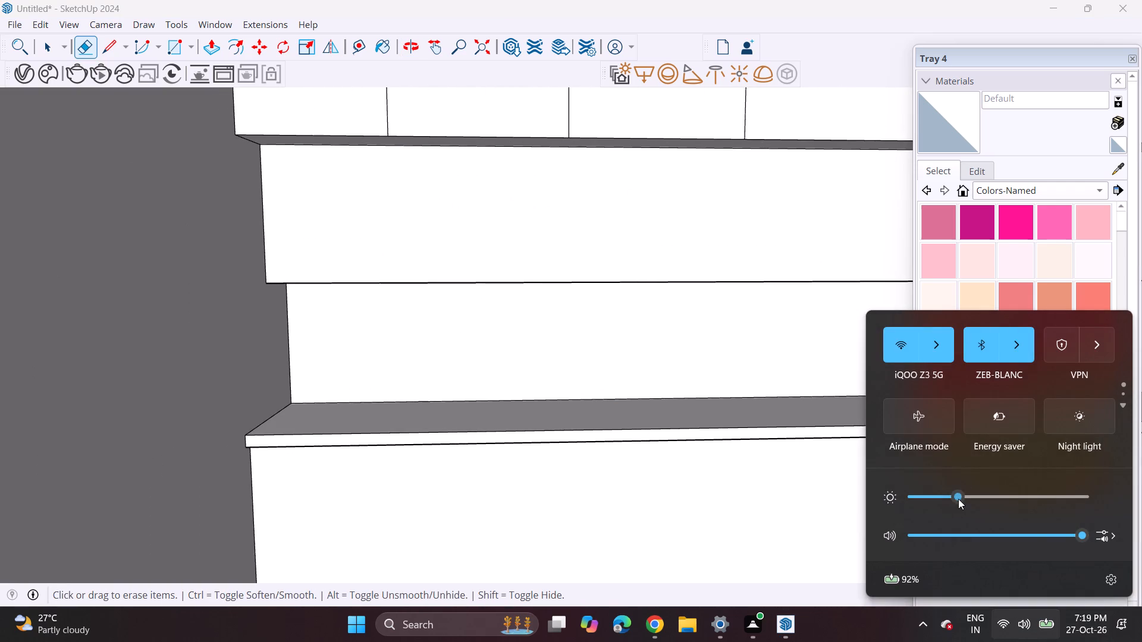
Place two vertical guides on the second cabinet front, roughly beneath the first and third door lines from the left on the topmost front.
{"action": "middle_click_drag", "start_coordinate": [595, 445], "coordinate": [491, 496]}
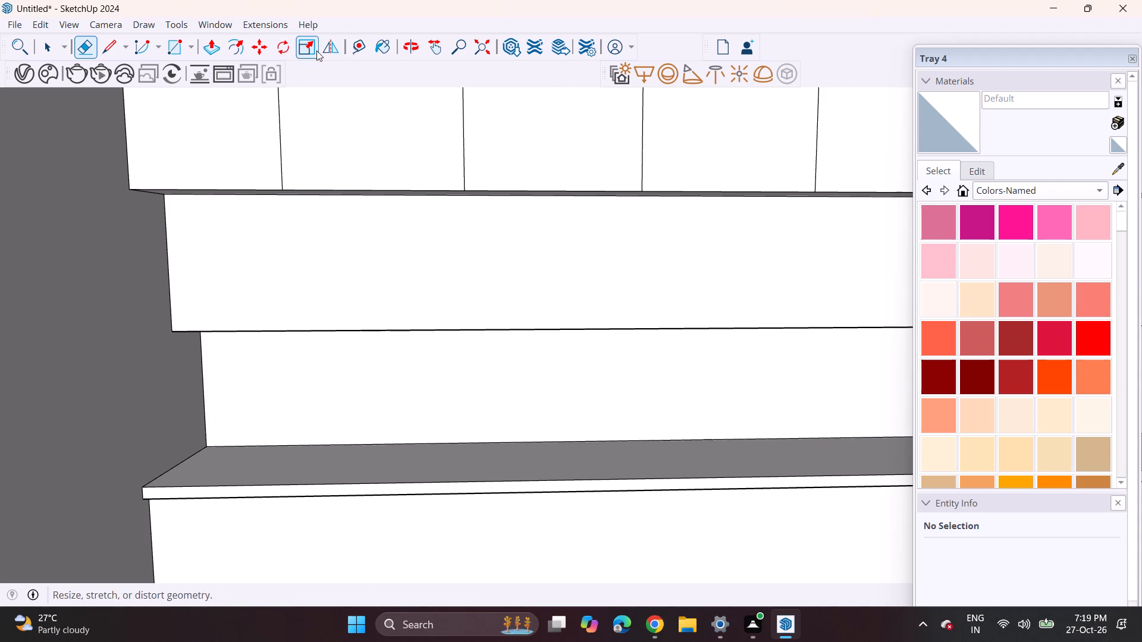
{"action": "left_click", "coordinate": [358, 42]}
{"action": "left_click", "coordinate": [168, 250]}
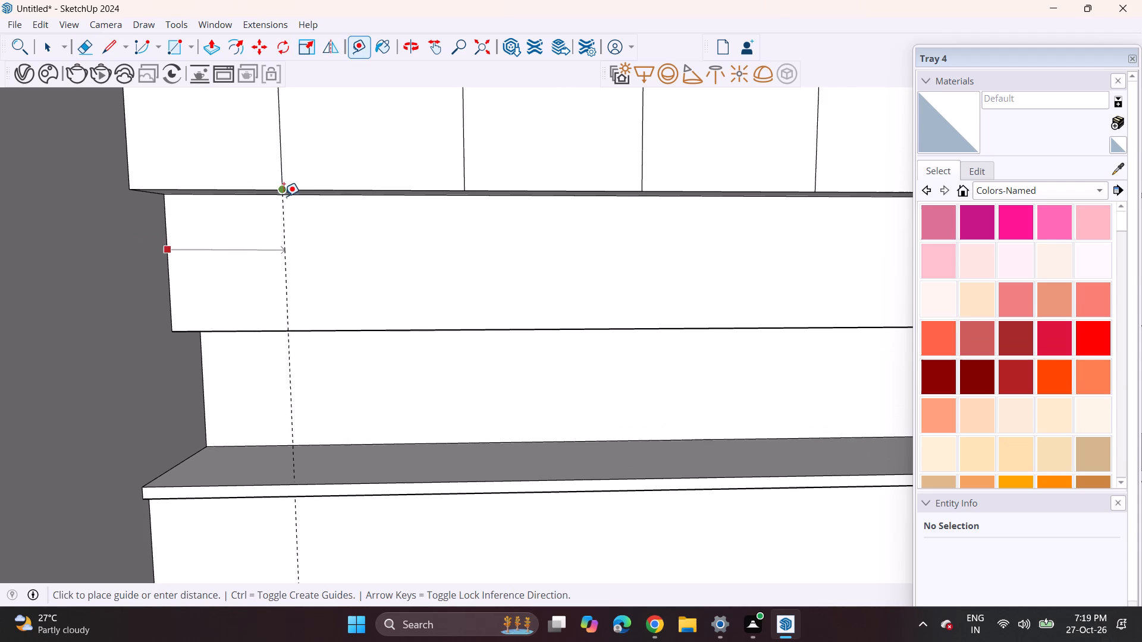
{"action": "middle_click_drag", "start_coordinate": [284, 197], "coordinate": [56, 156]}
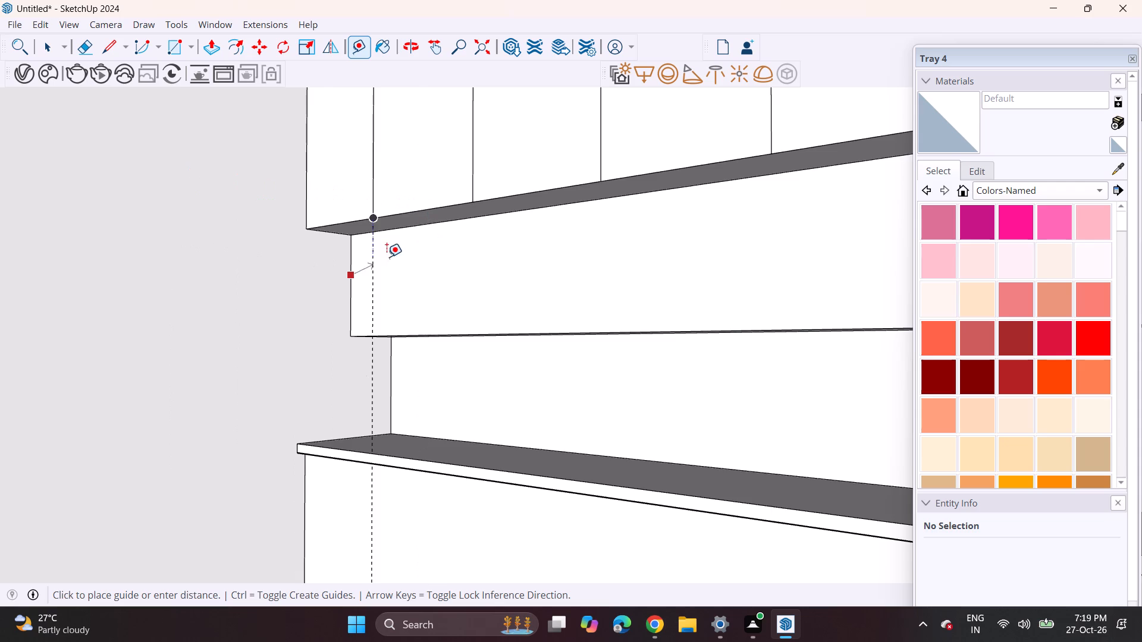
{"action": "middle_click_drag", "start_coordinate": [428, 247], "coordinate": [654, 246]}
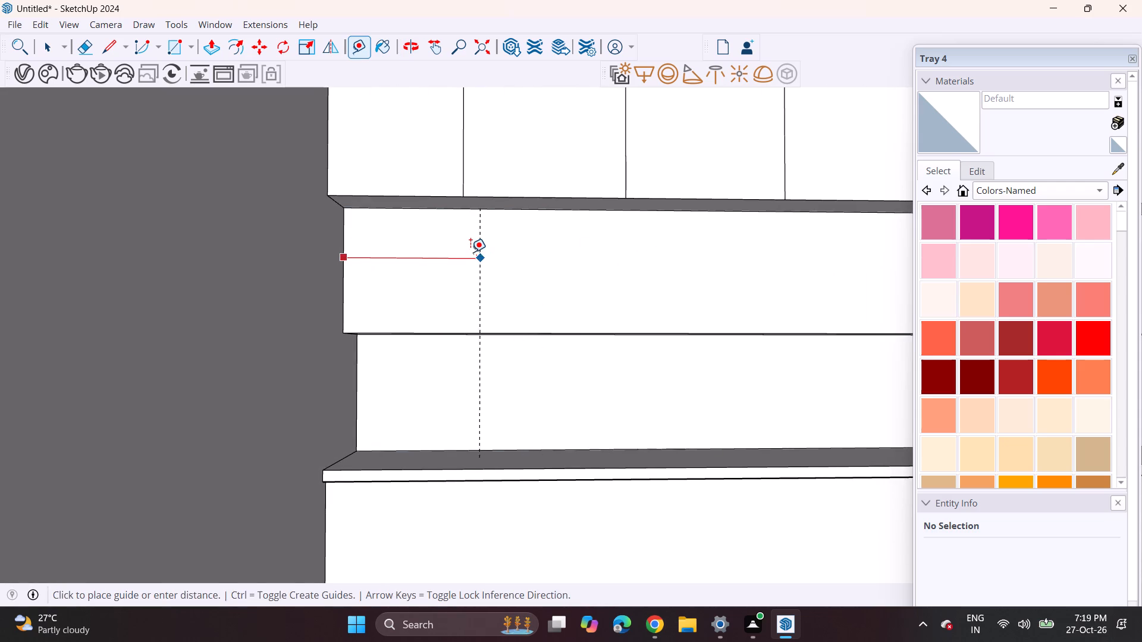
{"action": "left_click", "coordinate": [462, 252]}
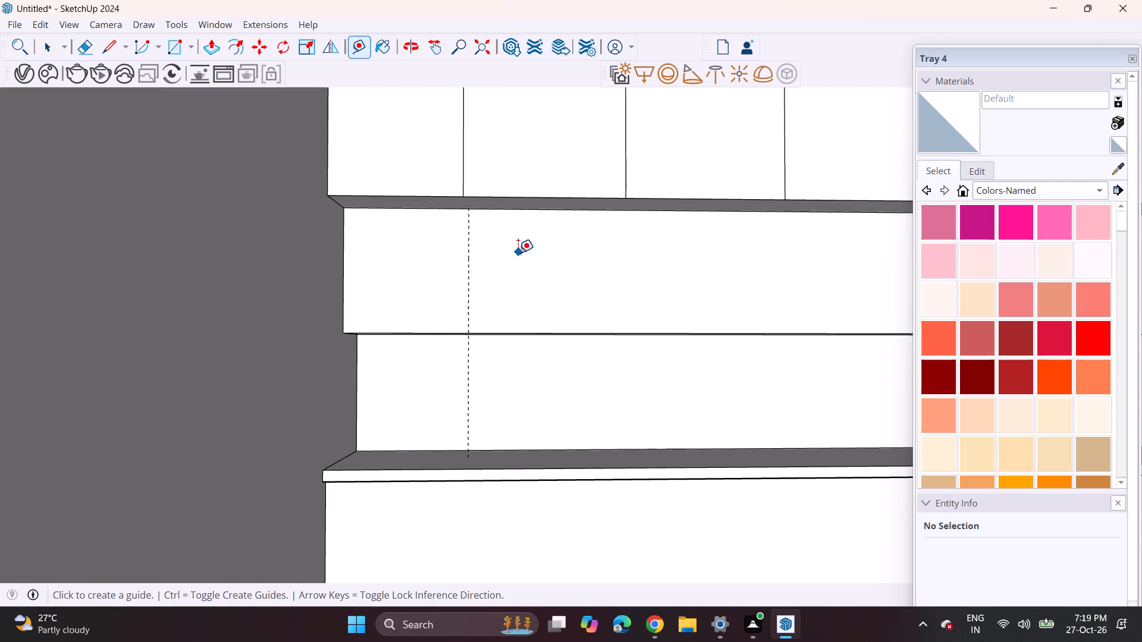
{"action": "scroll", "coordinate": [518, 253], "scroll_direction": "down", "scroll_amount": 4}
{"action": "middle_click_drag", "start_coordinate": [487, 268], "coordinate": [396, 281], "text": "shift"}
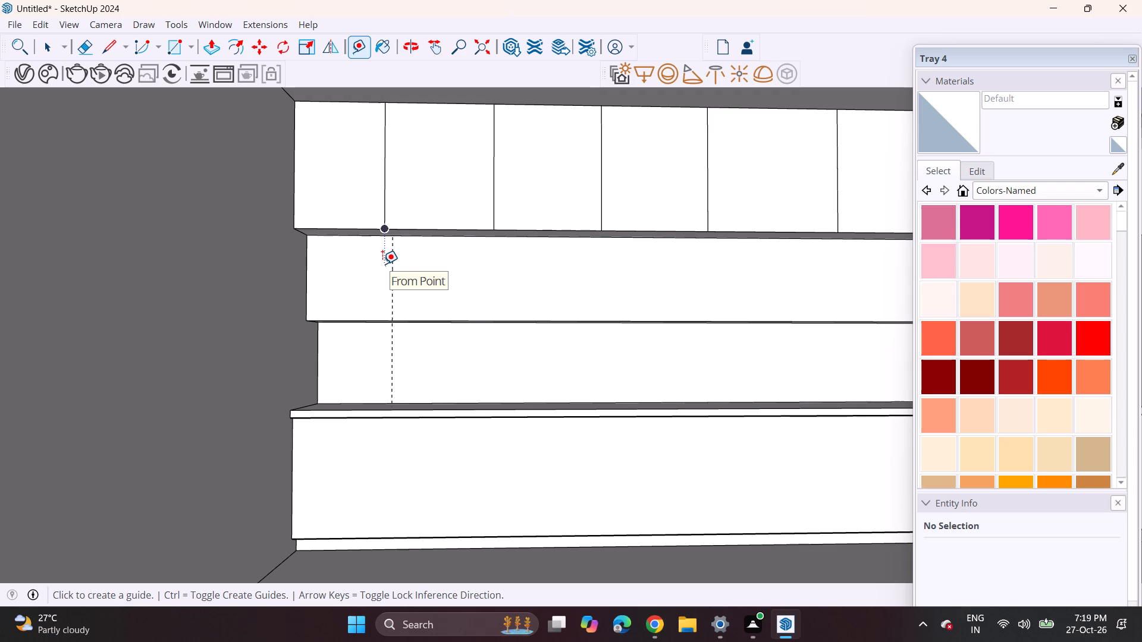
{"action": "left_click", "coordinate": [391, 288]}
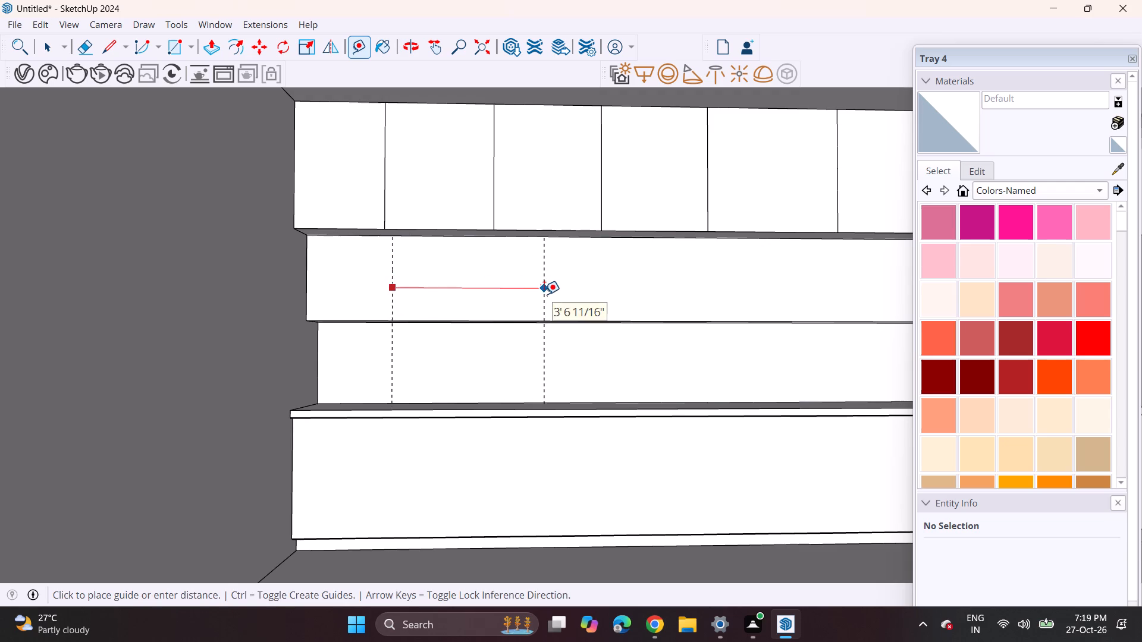
{"action": "middle_click_drag", "start_coordinate": [532, 294], "coordinate": [417, 305], "text": "shift"}
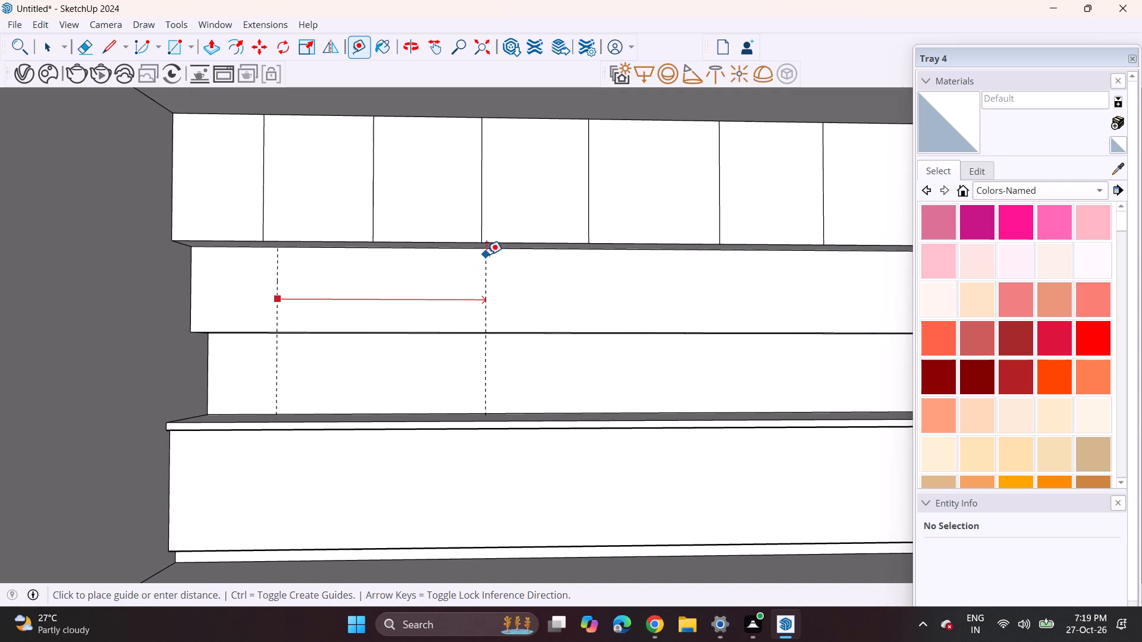
{"action": "left_click", "coordinate": [483, 258]}
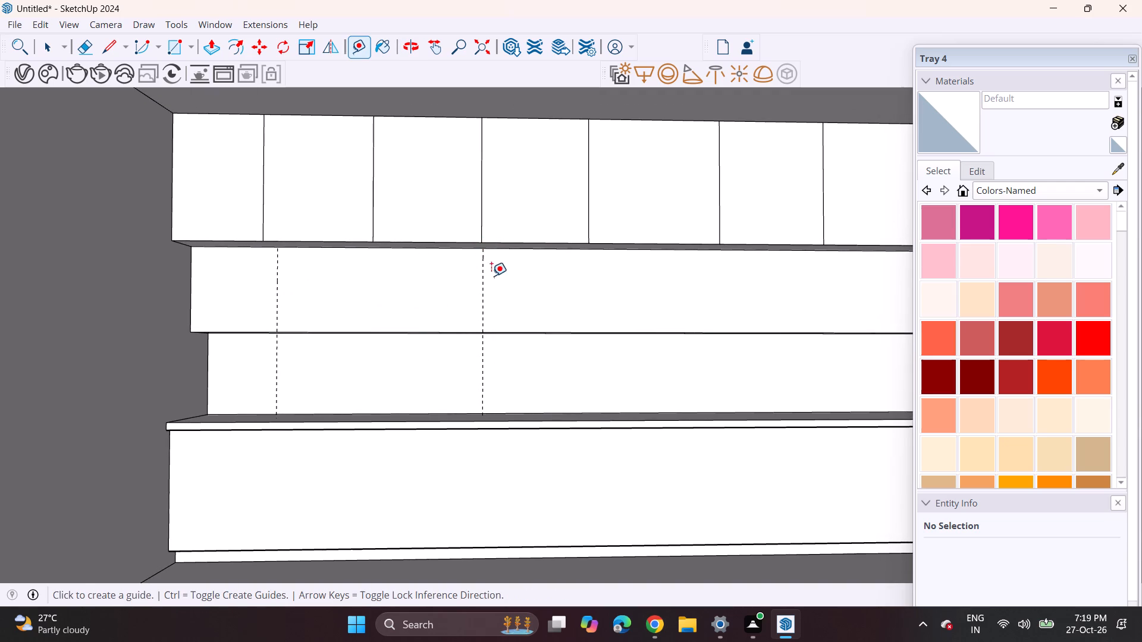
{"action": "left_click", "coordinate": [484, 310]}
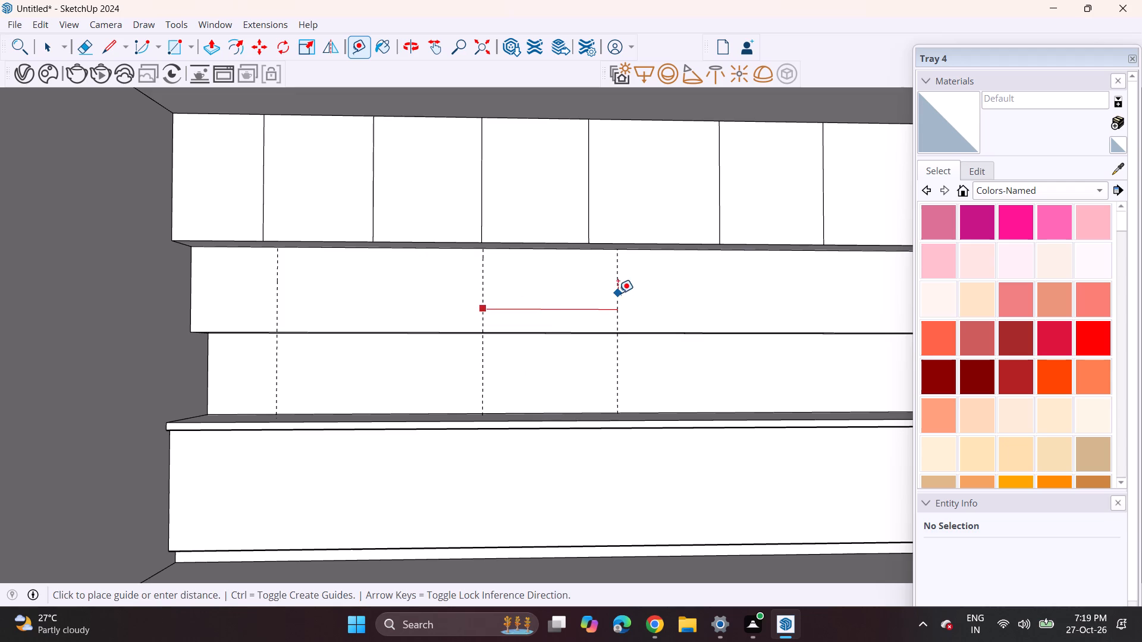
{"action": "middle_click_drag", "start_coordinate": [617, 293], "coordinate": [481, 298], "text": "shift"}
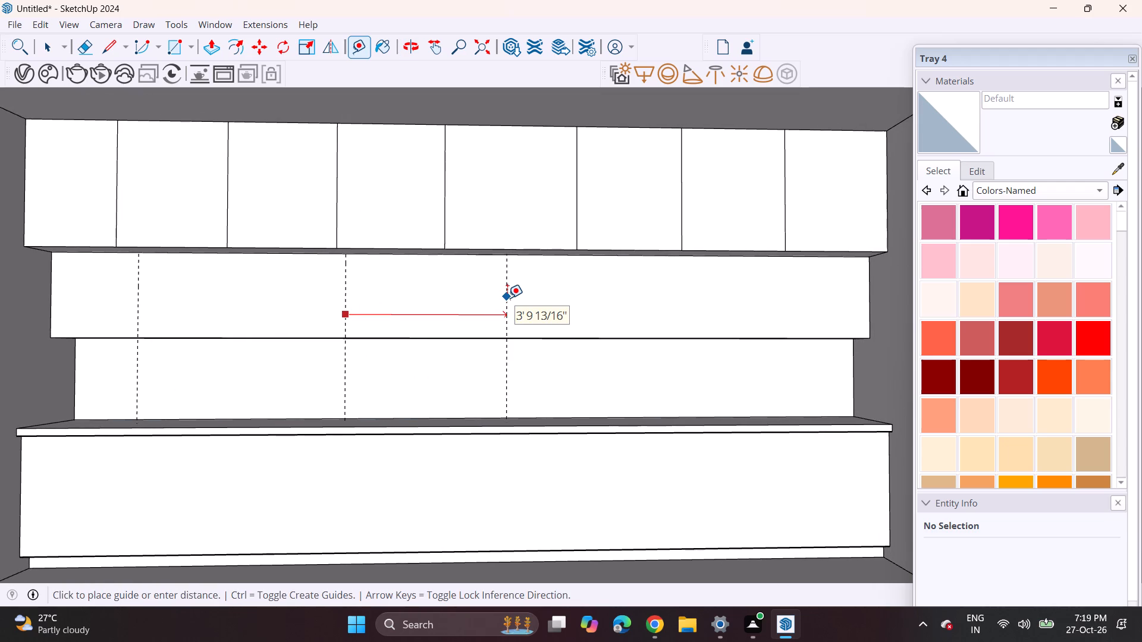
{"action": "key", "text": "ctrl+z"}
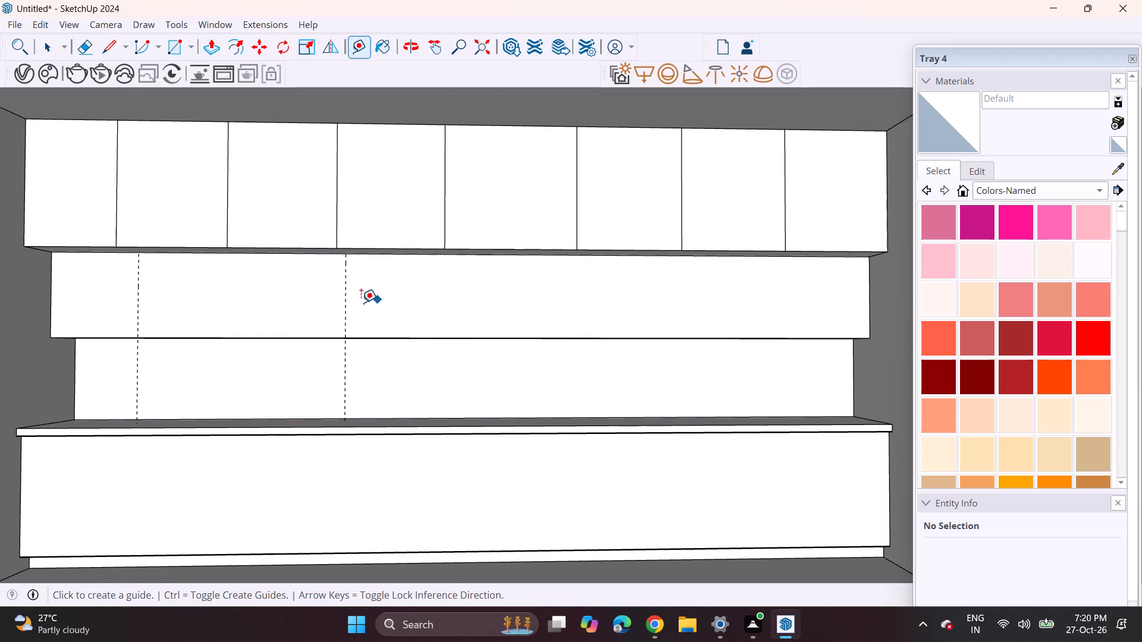
Undo the guide placed beneath the third door line from the left.
{"action": "key", "text": "ctrl+z"}
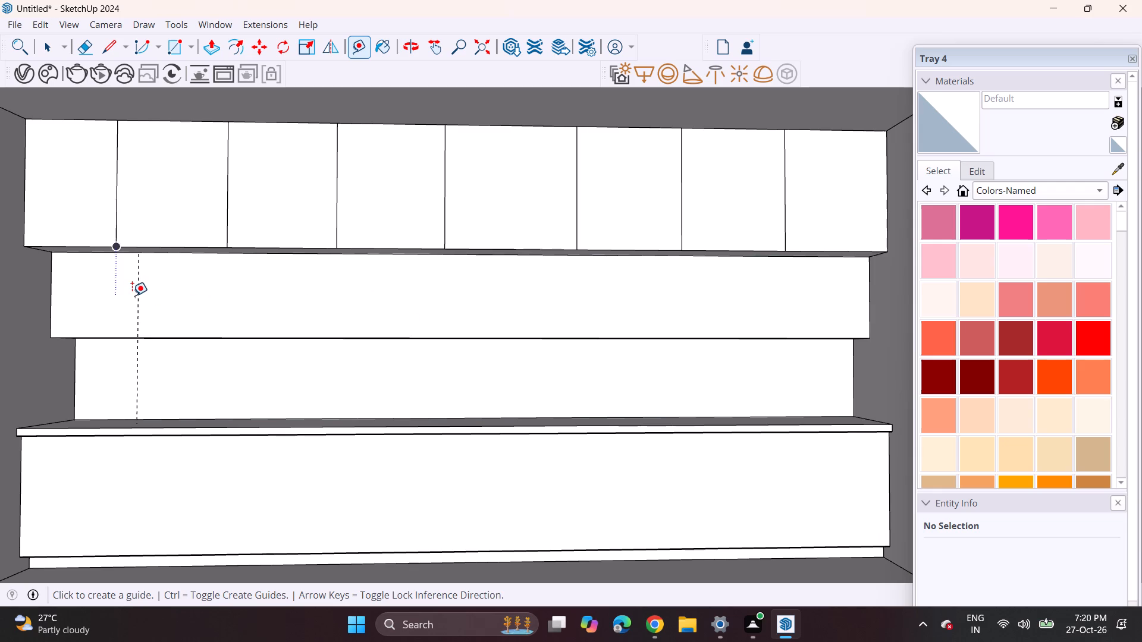
Place two vertical guides on the second cabinet front, roughly beneath the fourth and fifth door lines of the topmost front.
{"action": "left_click", "coordinate": [140, 298]}
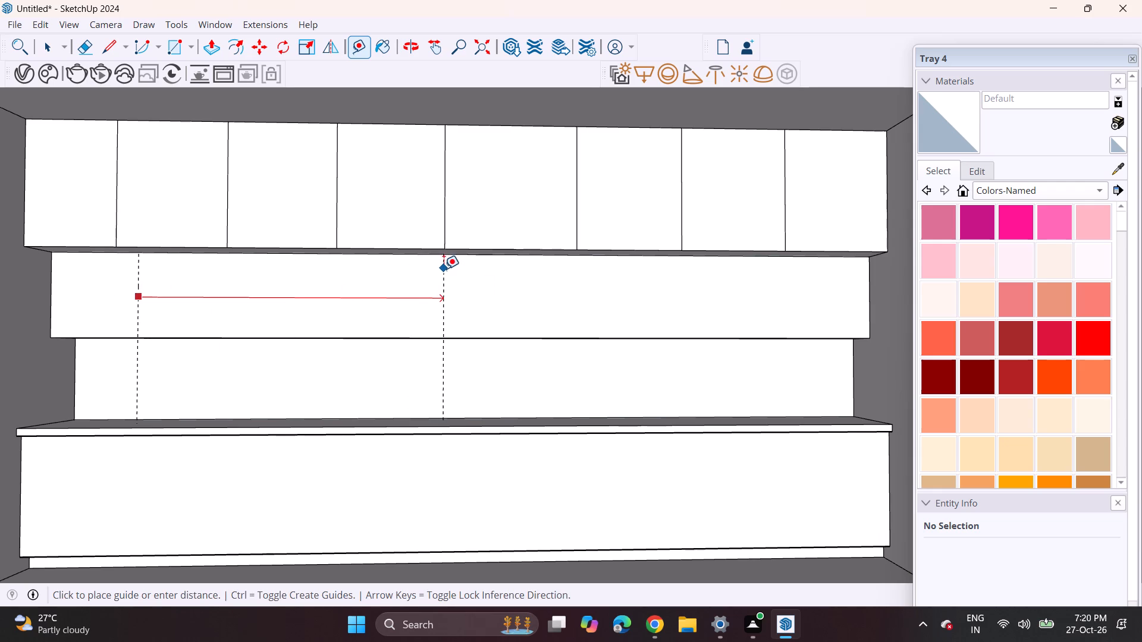
{"action": "left_click", "coordinate": [444, 269]}
{"action": "left_click", "coordinate": [448, 304]}
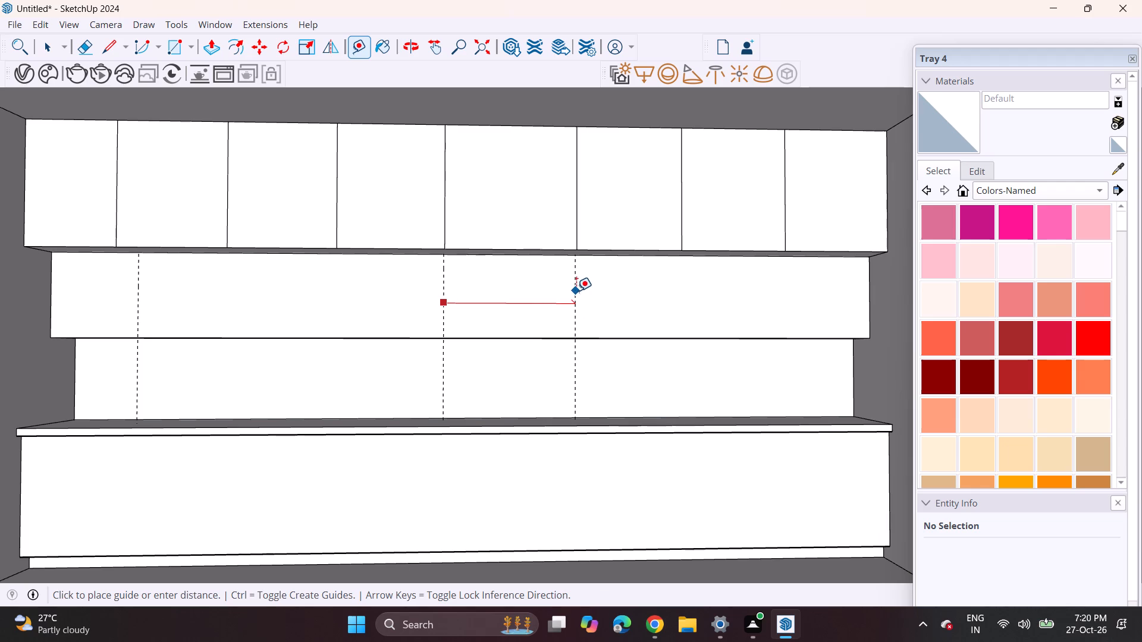
{"action": "left_click", "coordinate": [578, 291]}
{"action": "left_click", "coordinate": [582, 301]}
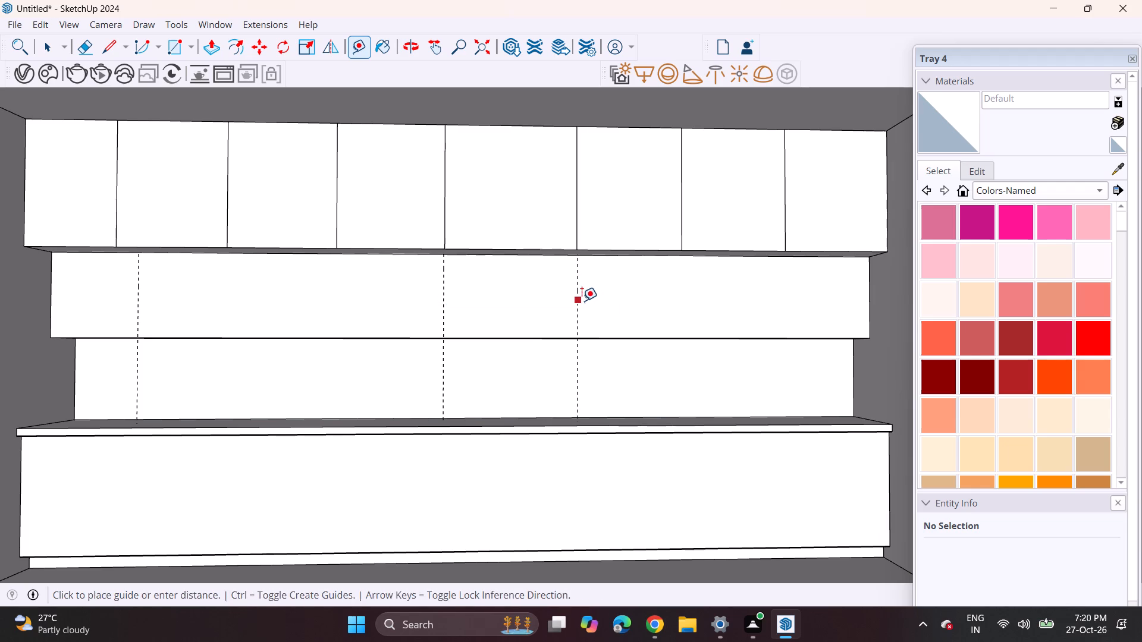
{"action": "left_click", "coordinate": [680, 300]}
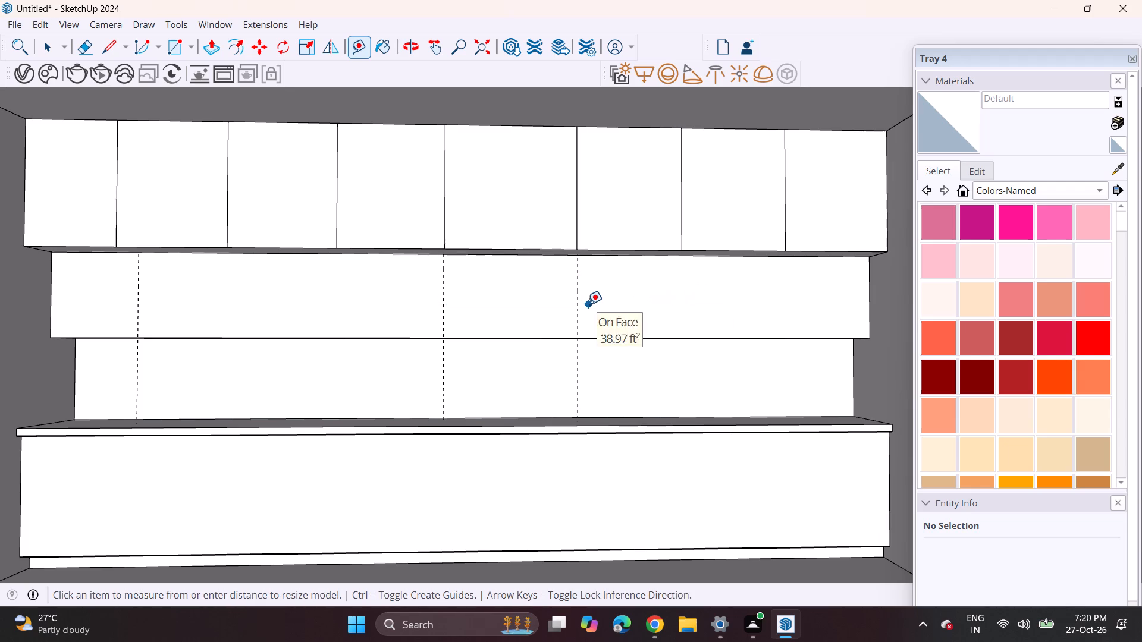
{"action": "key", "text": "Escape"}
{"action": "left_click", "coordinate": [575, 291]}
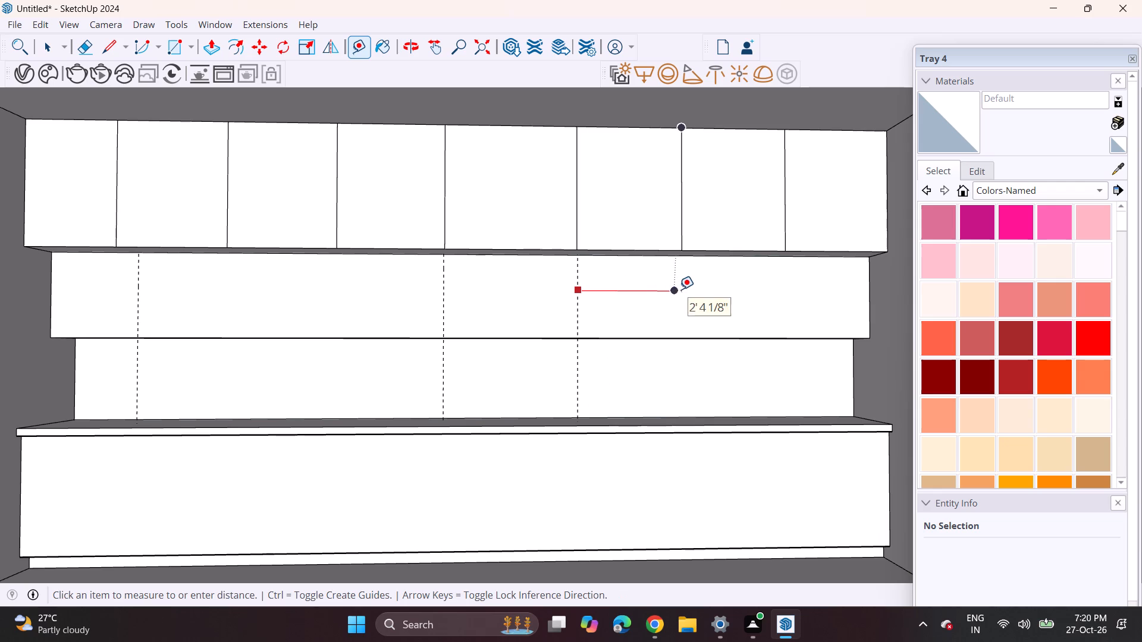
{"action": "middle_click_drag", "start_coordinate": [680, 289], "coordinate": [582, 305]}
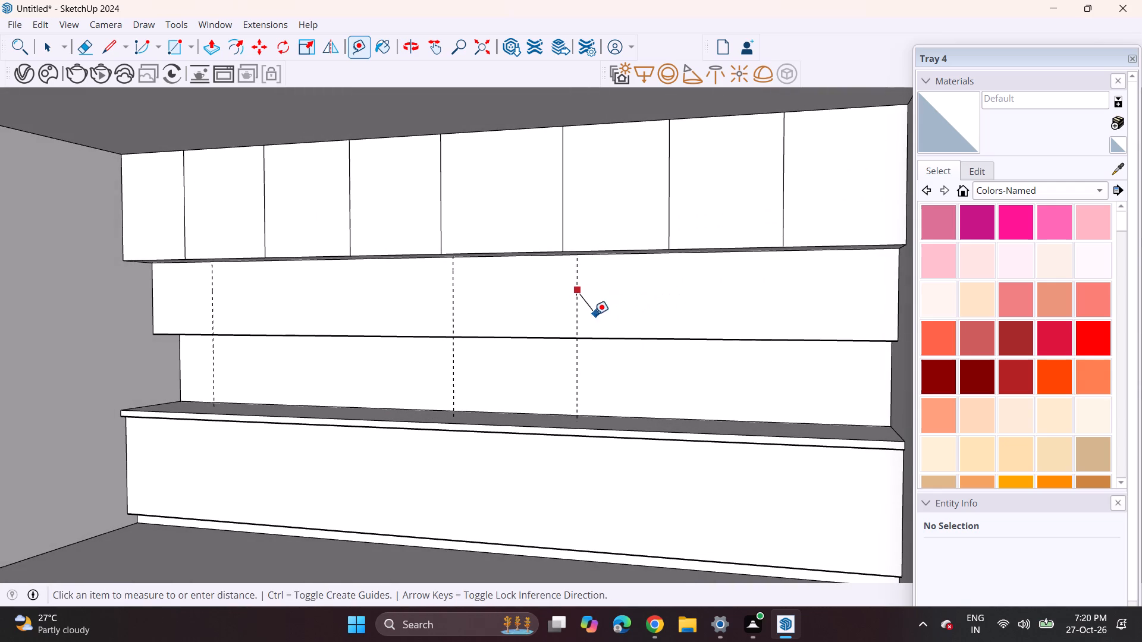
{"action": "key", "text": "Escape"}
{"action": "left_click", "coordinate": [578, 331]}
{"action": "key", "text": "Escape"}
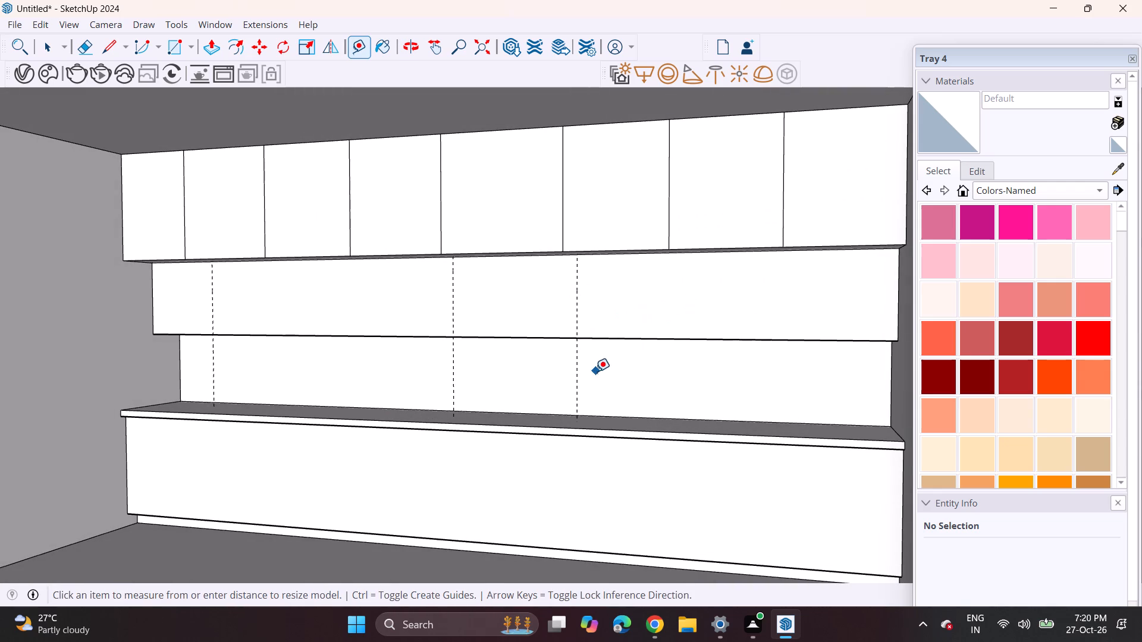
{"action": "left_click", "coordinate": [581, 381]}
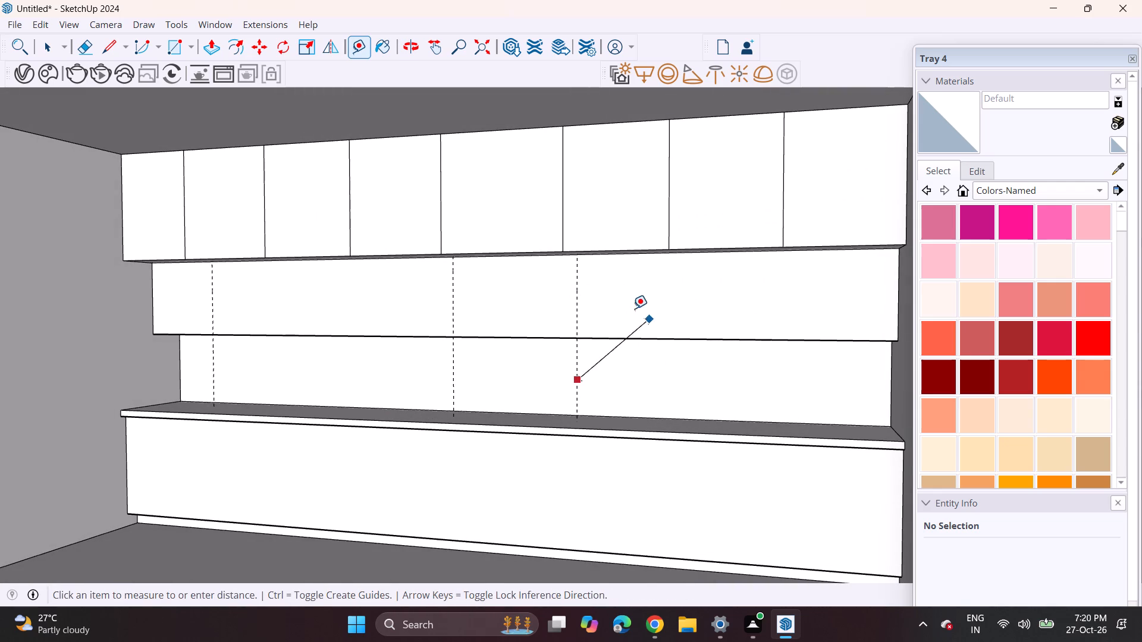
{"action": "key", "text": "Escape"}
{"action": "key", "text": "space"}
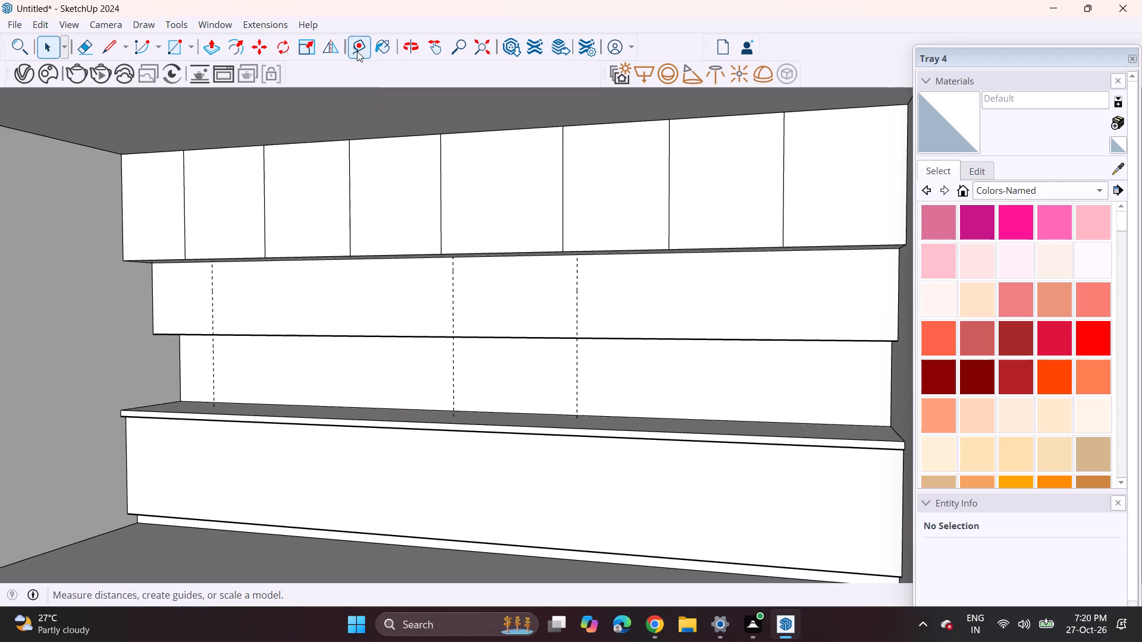
Place two more vertical guides on the second cabinet front, roughly beneath the sixth and seventh door lines of the topmost front.
{"action": "left_click", "coordinate": [354, 51]}
{"action": "left_click", "coordinate": [580, 300]}
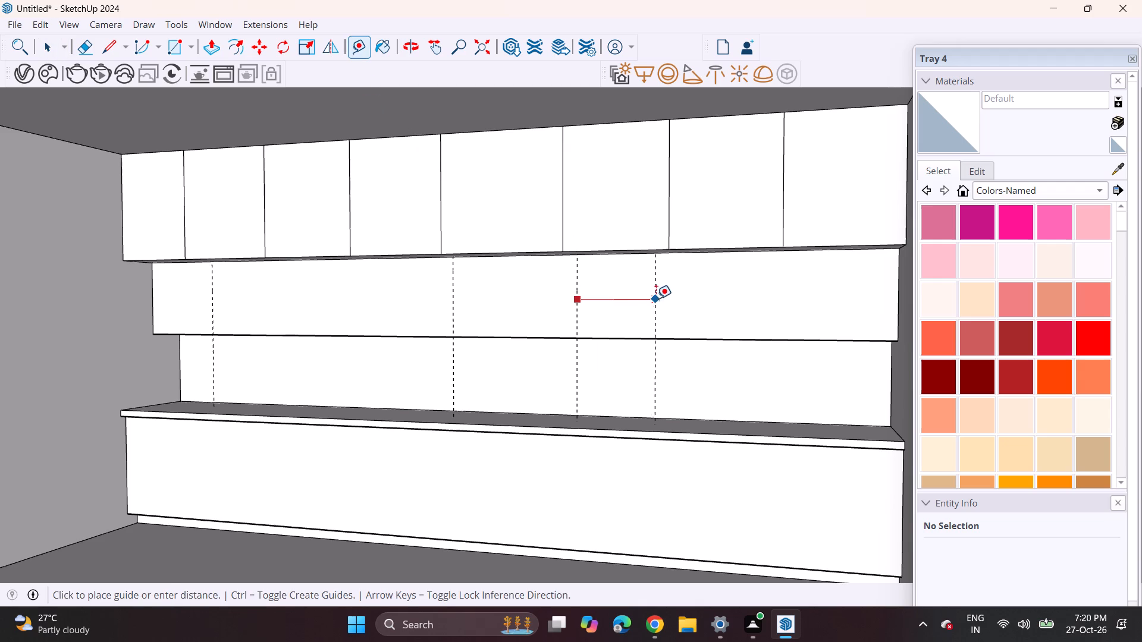
{"action": "left_click", "coordinate": [669, 300]}
{"action": "left_click", "coordinate": [677, 303]}
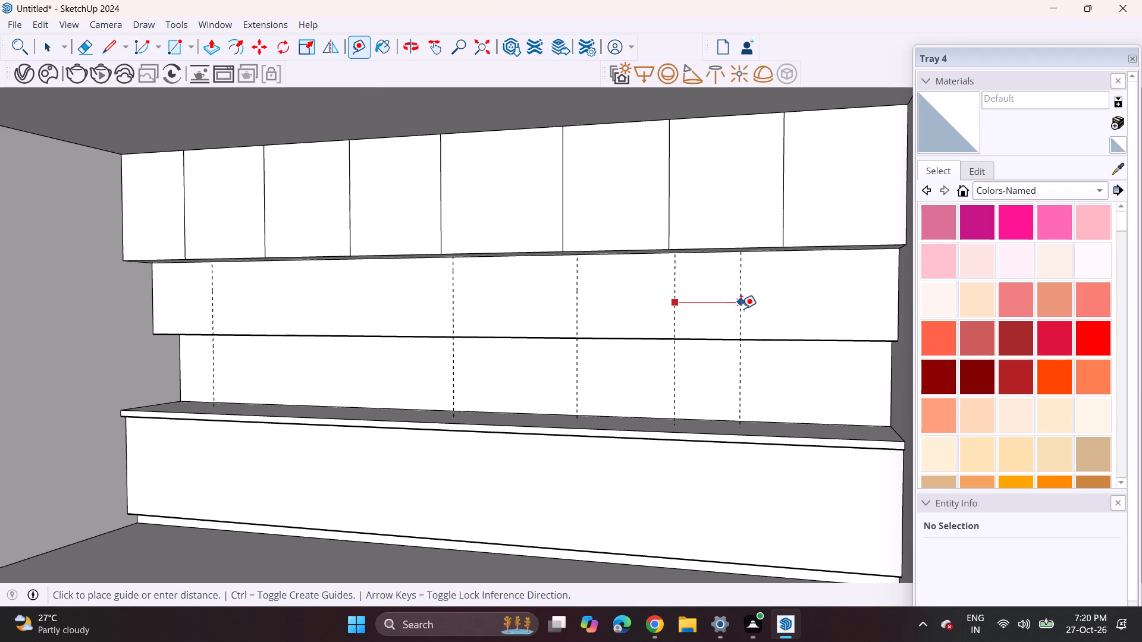
{"action": "left_click", "coordinate": [784, 302]}
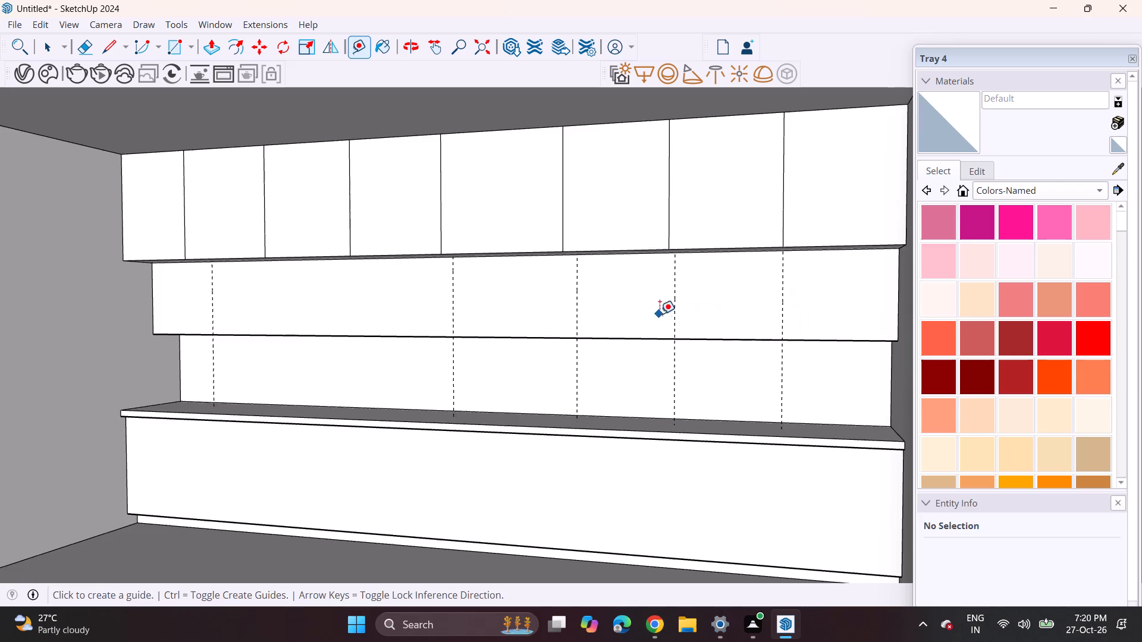
Push/Pull the underside of the topmost cabinet tier upward slightly, making that tier shorter.
{"action": "middle_click_drag", "start_coordinate": [664, 314], "coordinate": [732, 333]}
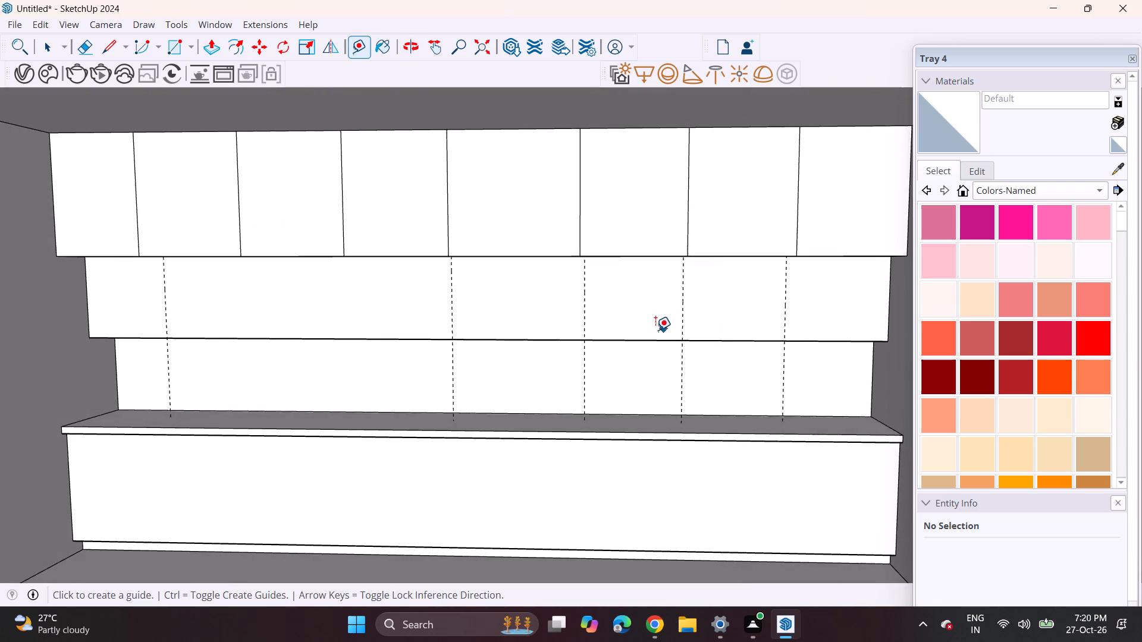
{"action": "scroll", "coordinate": [651, 333], "scroll_direction": "down", "scroll_amount": 2}
{"action": "middle_click_drag", "start_coordinate": [617, 335], "coordinate": [622, 331]}
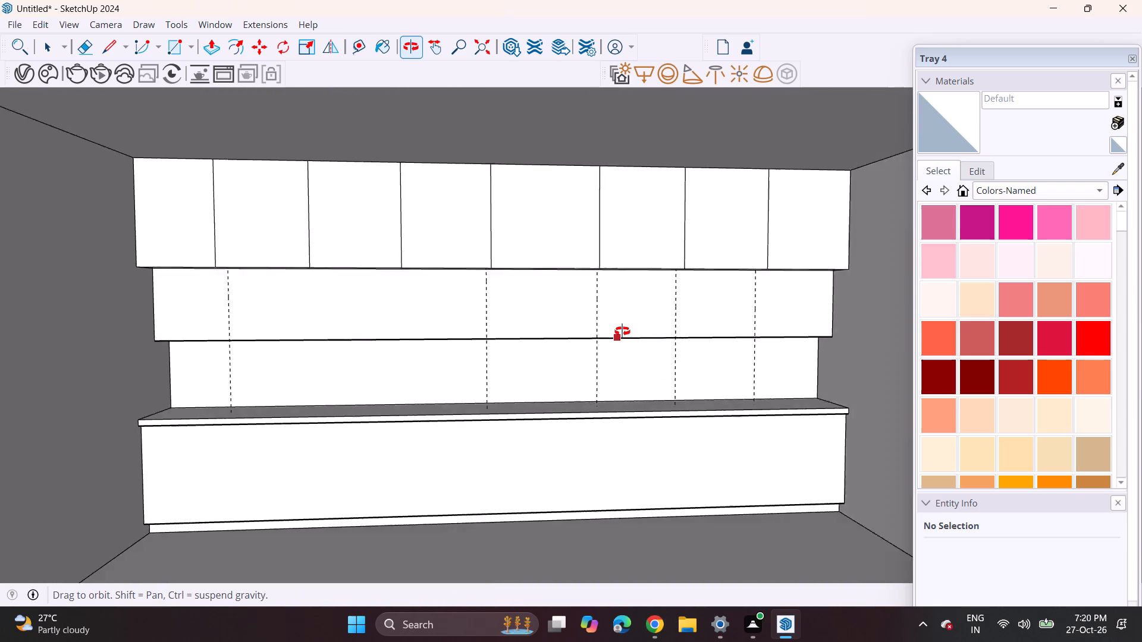
{"action": "middle_click_drag", "start_coordinate": [622, 331], "coordinate": [611, 331]}
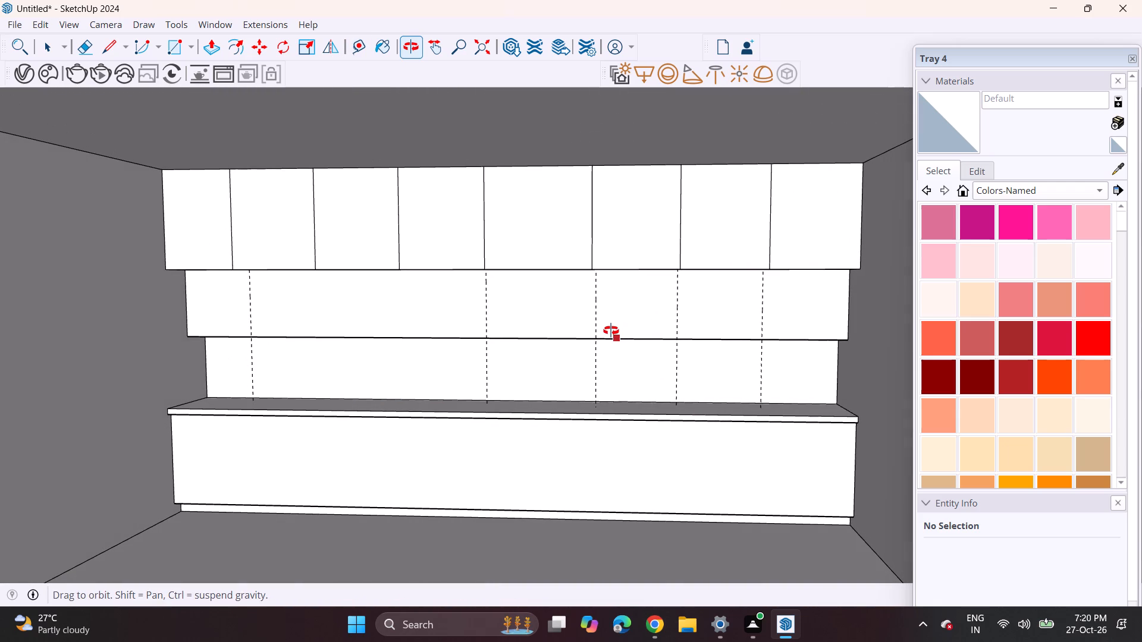
{"action": "middle_click_drag", "start_coordinate": [611, 331], "coordinate": [625, 279]}
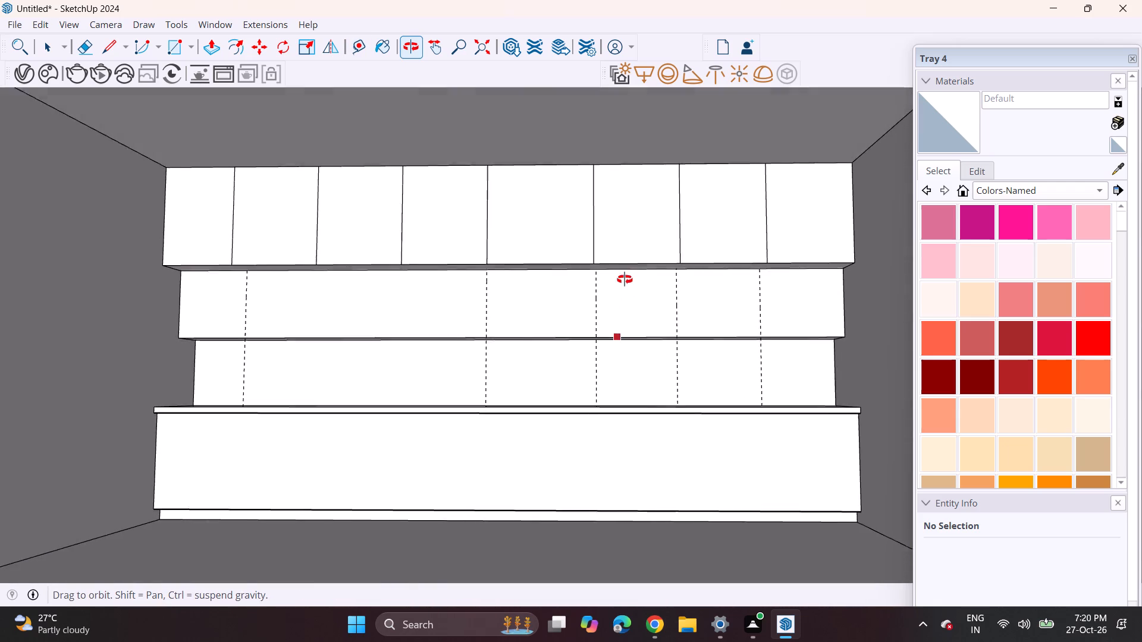
{"action": "middle_click_drag", "start_coordinate": [625, 279], "coordinate": [624, 275]}
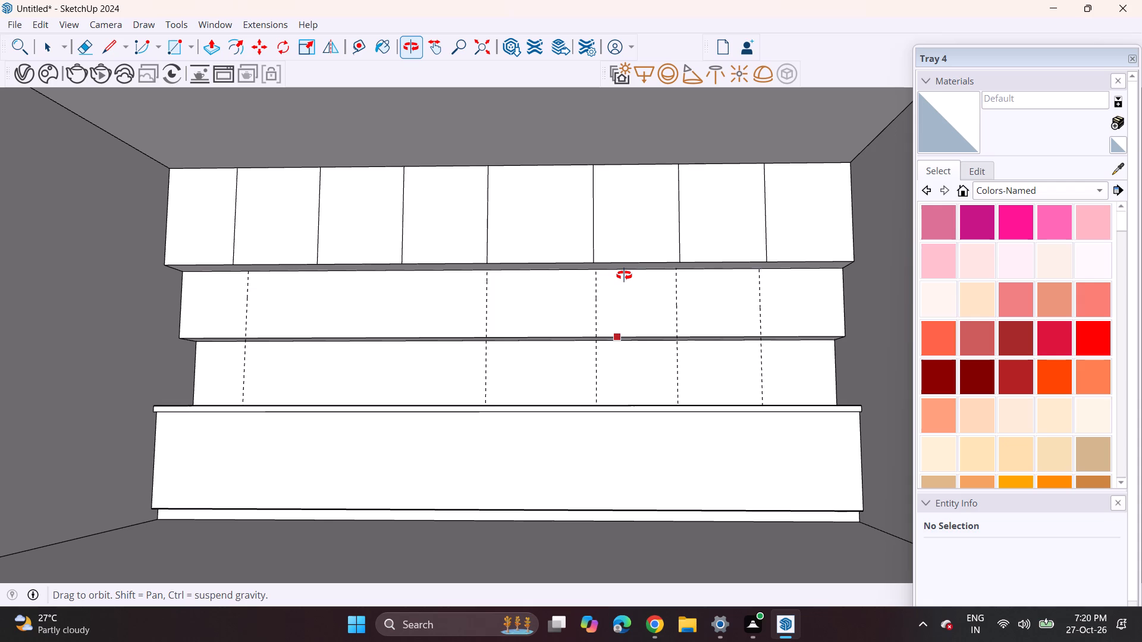
{"action": "middle_click_drag", "start_coordinate": [624, 275], "coordinate": [620, 300]}
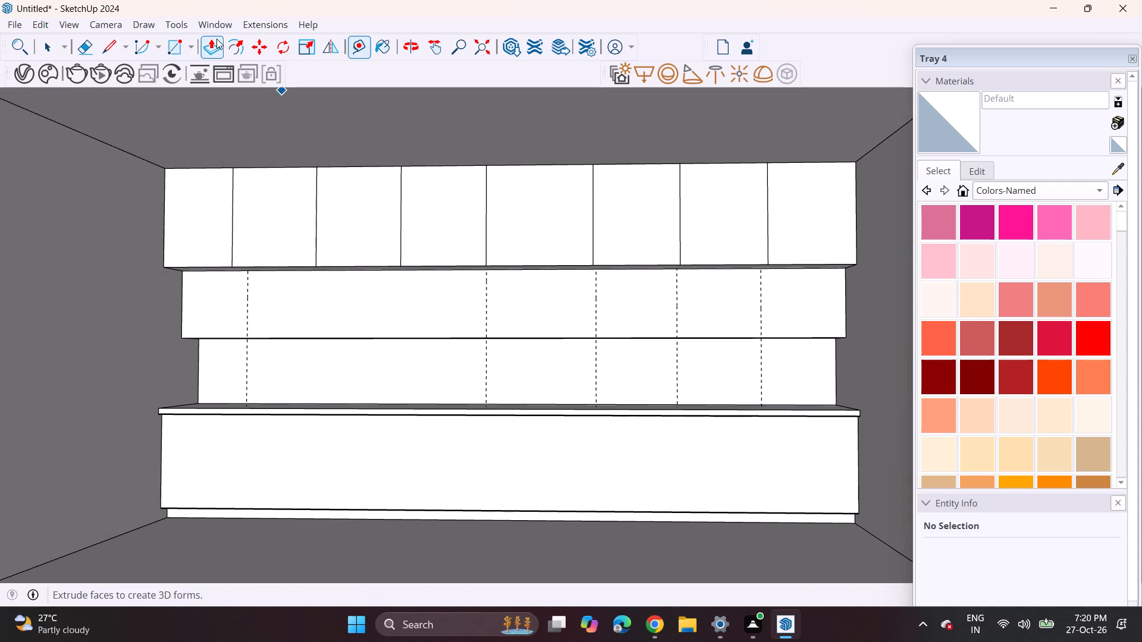
{"action": "left_click", "coordinate": [217, 39]}
{"action": "scroll", "coordinate": [356, 269], "scroll_direction": "up", "scroll_amount": 4}
{"action": "scroll", "coordinate": [356, 265], "scroll_direction": "down", "scroll_amount": 2}
{"action": "scroll", "coordinate": [374, 272], "scroll_direction": "up", "scroll_amount": 2}
{"action": "middle_click_drag", "start_coordinate": [374, 272], "coordinate": [363, 231]}
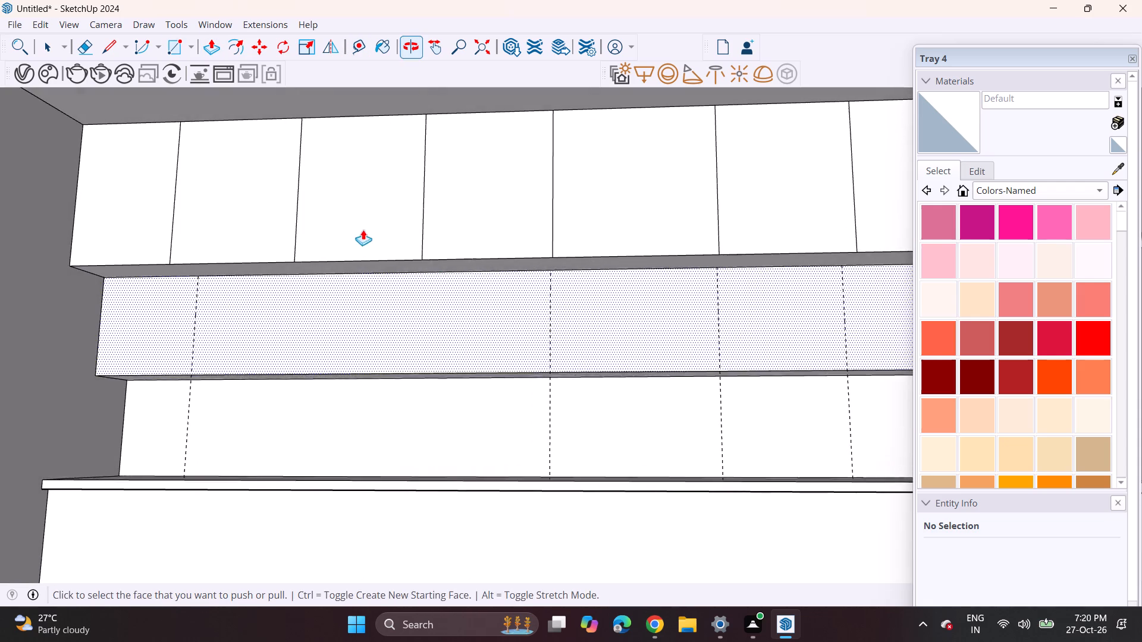
{"action": "left_click", "coordinate": [363, 265]}
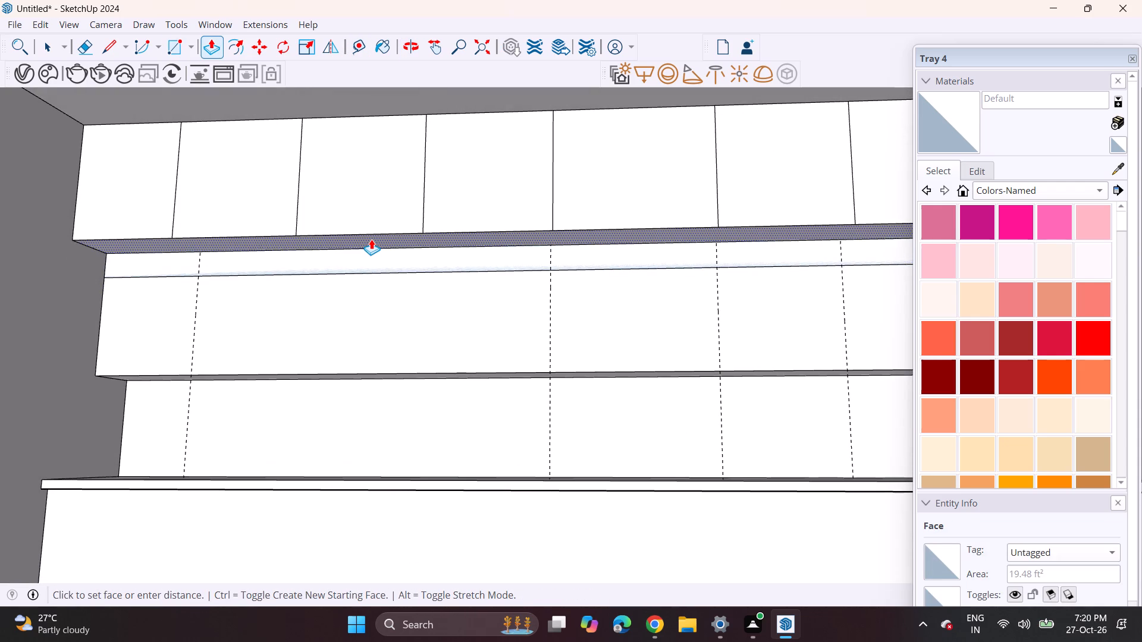
{"action": "left_click", "coordinate": [371, 239]}
Erase the leftover horizontal edge near the top of the second cabinet front.
{"action": "middle_click_drag", "start_coordinate": [328, 247], "coordinate": [328, 319]}
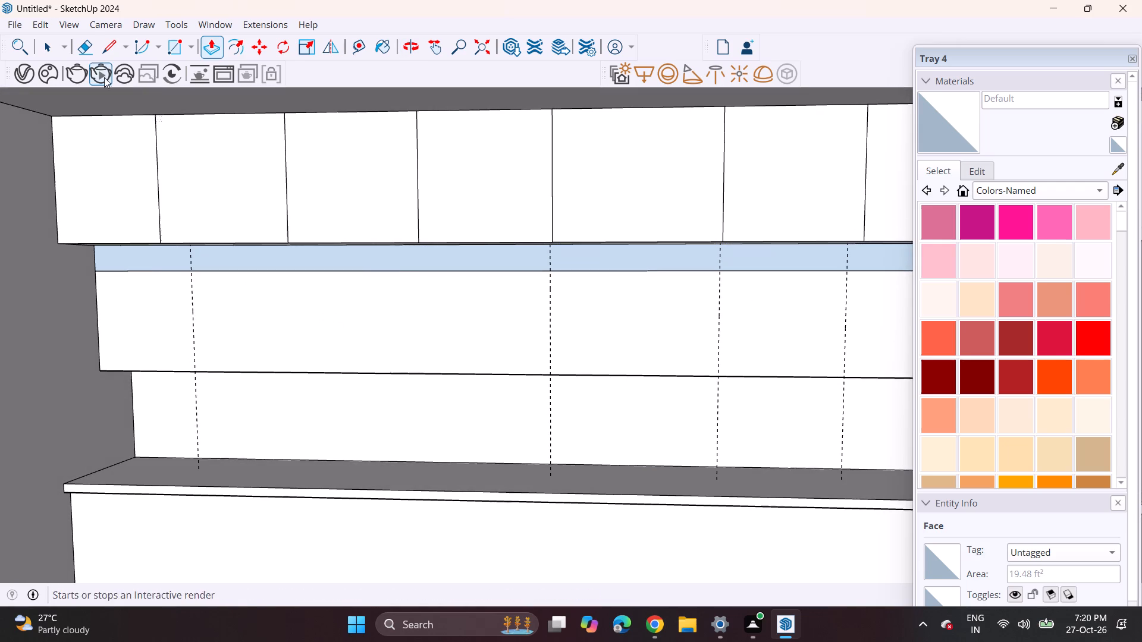
{"action": "left_click", "coordinate": [82, 51]}
{"action": "left_click_drag", "start_coordinate": [221, 264], "coordinate": [238, 293]}
Push/Pull the underside of the topmost cabinet tier down slightly over the second cabinet front.
{"action": "scroll", "coordinate": [202, 298], "scroll_direction": "down", "scroll_amount": 2}
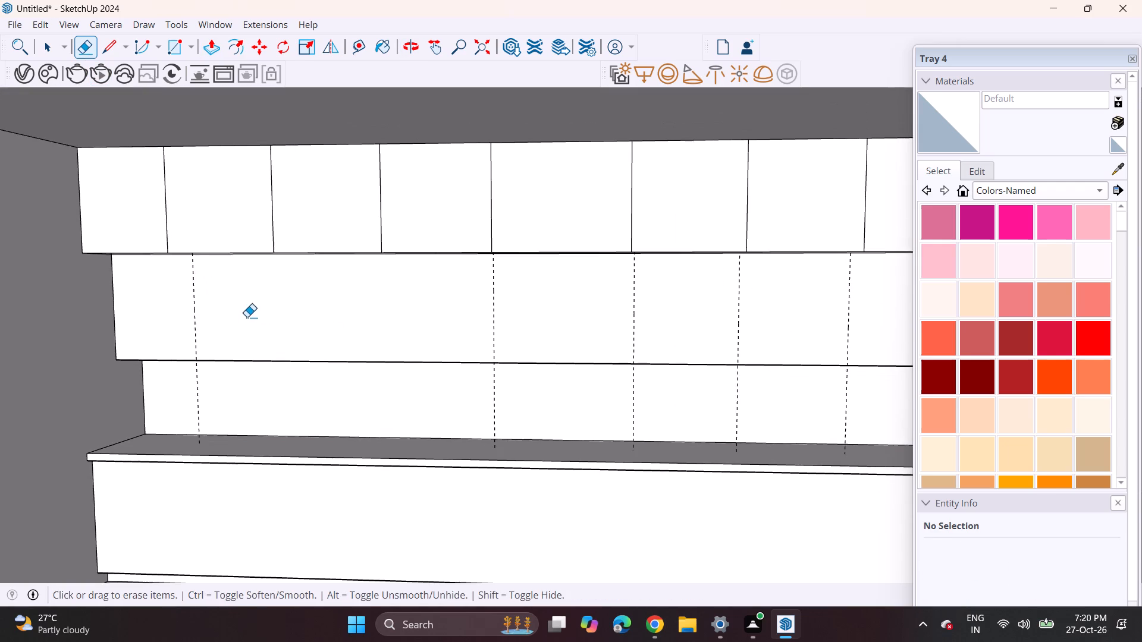
{"action": "middle_click_drag", "start_coordinate": [274, 316], "coordinate": [304, 313]}
{"action": "scroll", "coordinate": [303, 315], "scroll_direction": "down", "scroll_amount": 1}
{"action": "middle_click_drag", "start_coordinate": [323, 314], "coordinate": [253, 328]}
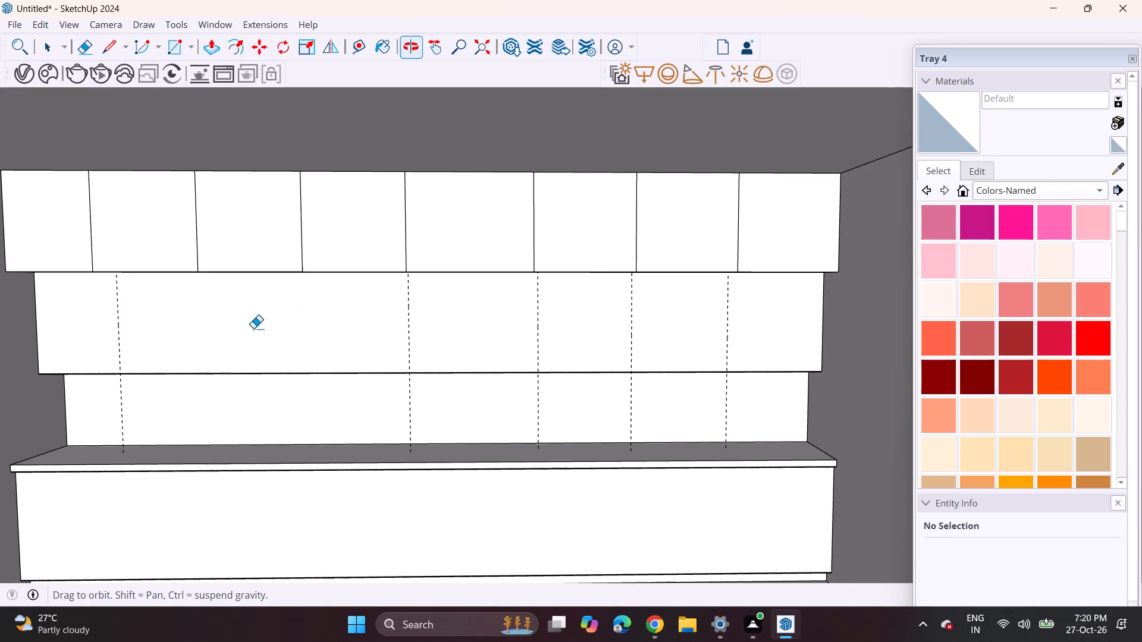
{"action": "scroll", "coordinate": [259, 322], "scroll_direction": "up", "scroll_amount": 1}
{"action": "middle_click_drag", "start_coordinate": [259, 322], "coordinate": [239, 219]}
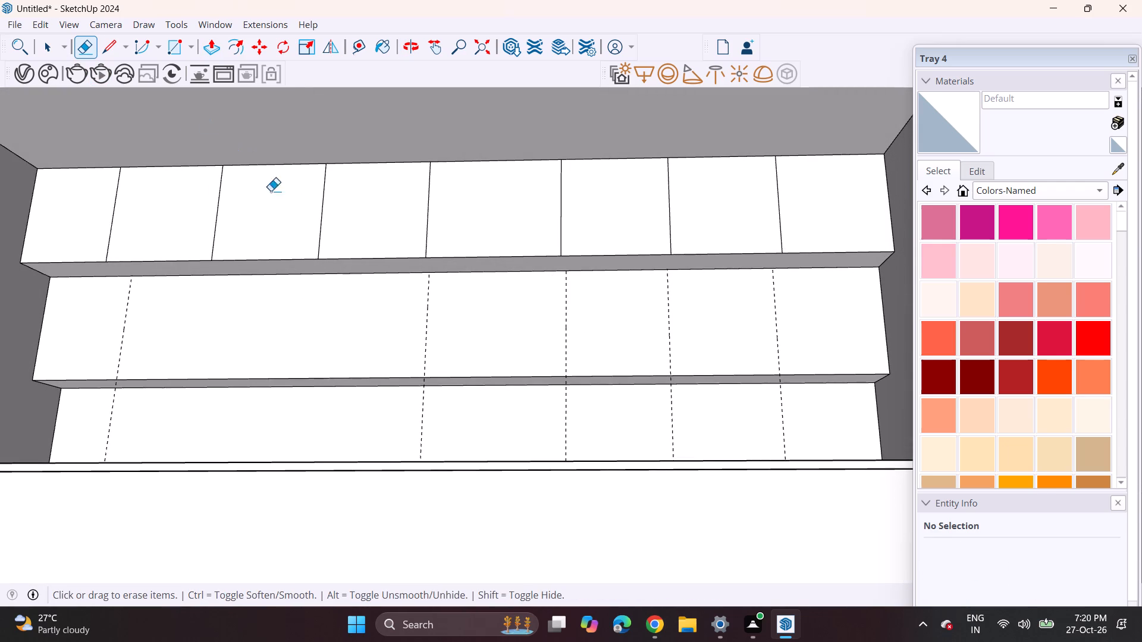
{"action": "middle_click_drag", "start_coordinate": [399, 288], "coordinate": [432, 344]}
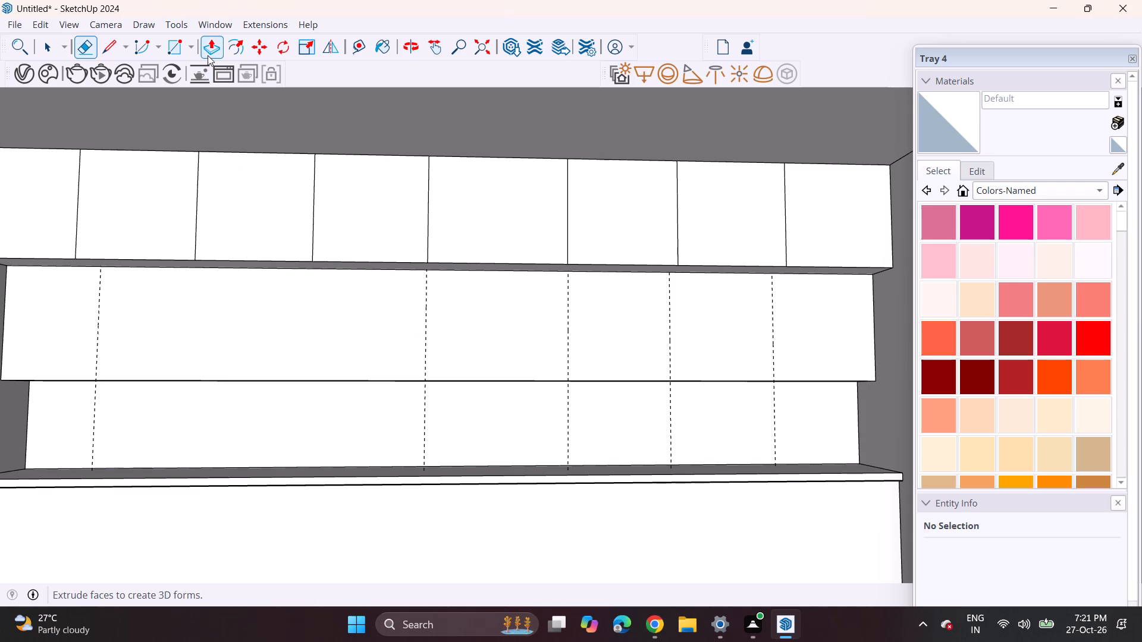
{"action": "left_click", "coordinate": [208, 55]}
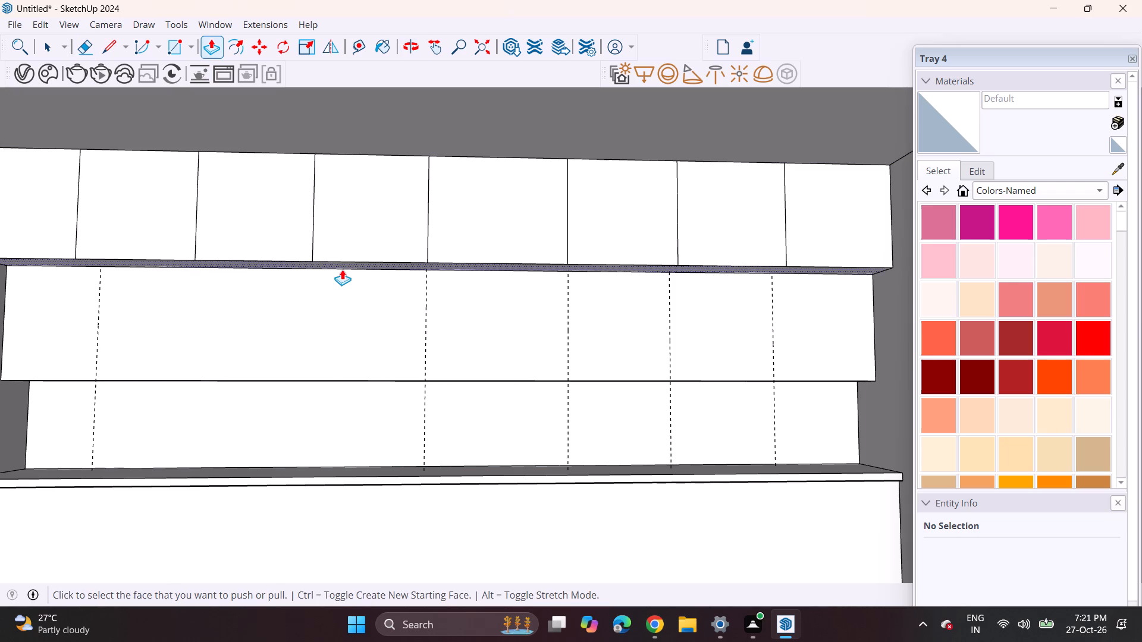
{"action": "left_click", "coordinate": [342, 269]}
{"action": "left_click", "coordinate": [345, 281]}
Draw a vertical door line along the leftmost guide on the second cabinet front, from its bottom edge to its top edge.
{"action": "middle_click_drag", "start_coordinate": [407, 293], "coordinate": [382, 374]}
{"action": "scroll", "coordinate": [388, 364], "scroll_direction": "down", "scroll_amount": 4}
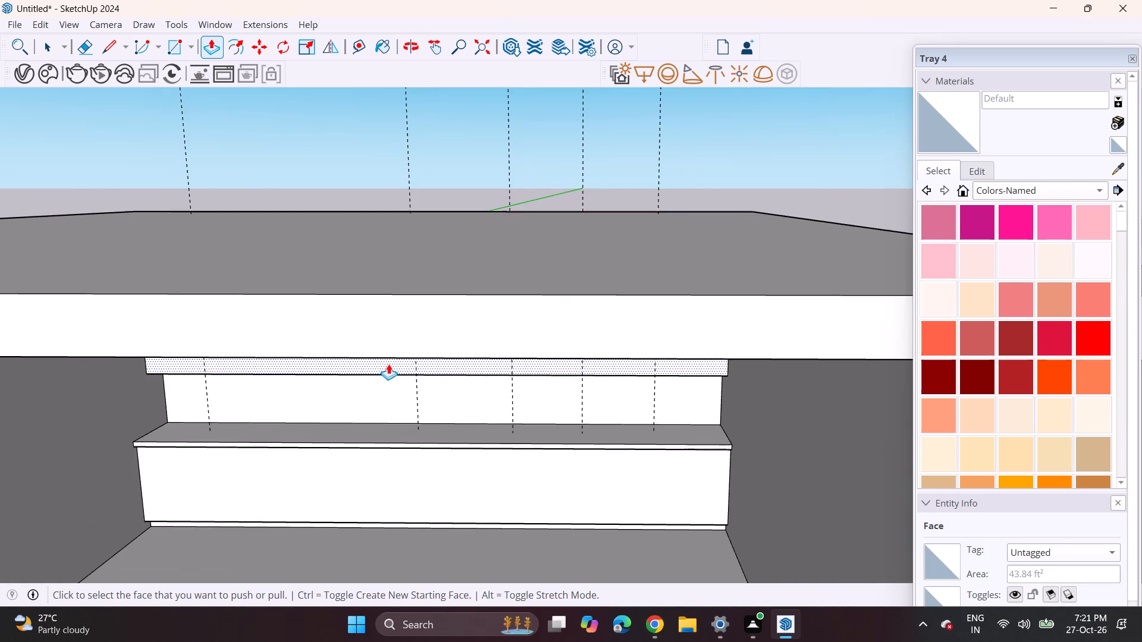
{"action": "middle_click_drag", "start_coordinate": [311, 362], "coordinate": [327, 331]}
{"action": "left_click", "coordinate": [115, 43]}
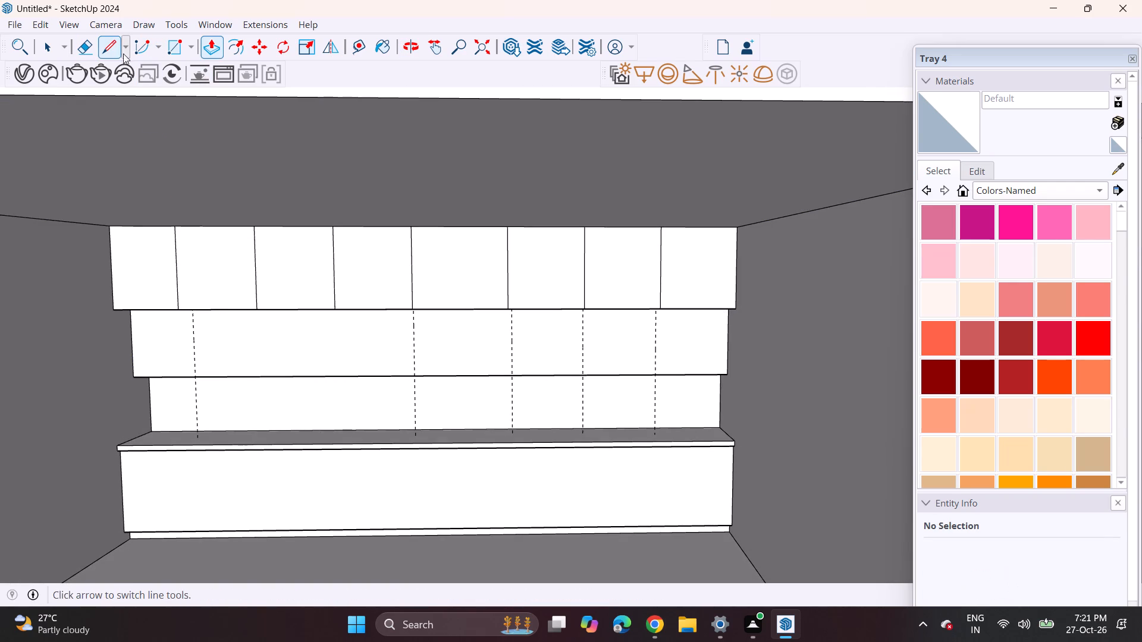
{"action": "scroll", "coordinate": [179, 340], "scroll_direction": "up", "scroll_amount": 4}
{"action": "scroll", "coordinate": [179, 342], "scroll_direction": "down", "scroll_amount": 1}
{"action": "scroll", "coordinate": [179, 344], "scroll_direction": "up", "scroll_amount": 3}
{"action": "scroll", "coordinate": [203, 361], "scroll_direction": "down", "scroll_amount": 1}
{"action": "scroll", "coordinate": [203, 361], "scroll_direction": "up", "scroll_amount": 2}
{"action": "left_click", "coordinate": [205, 402]}
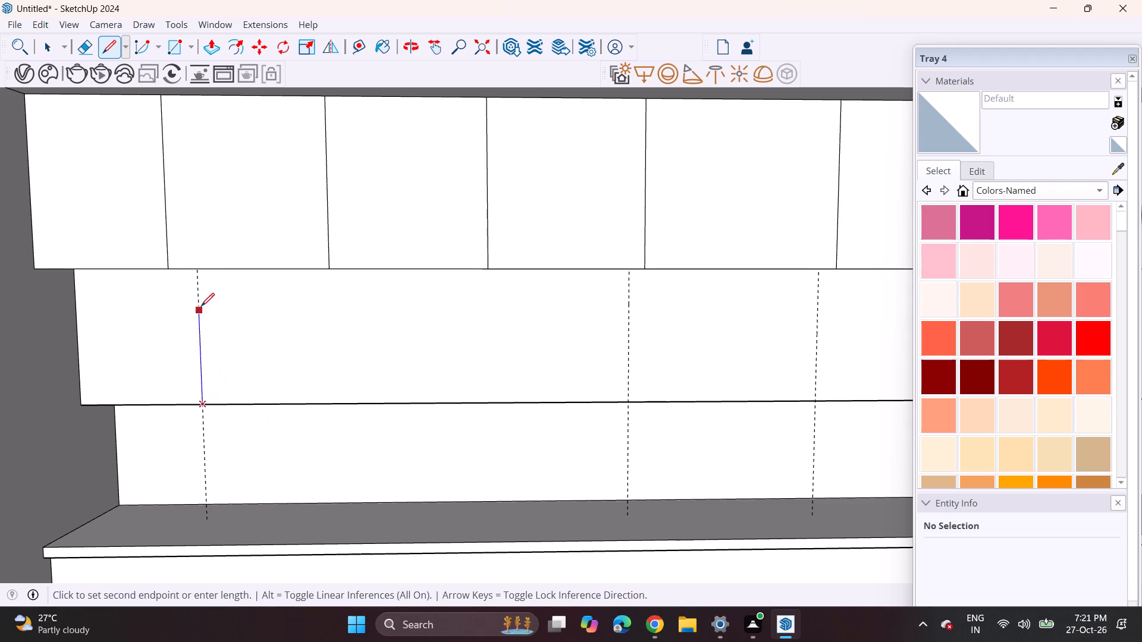
{"action": "middle_click_drag", "start_coordinate": [203, 295], "coordinate": [216, 216]}
{"action": "scroll", "coordinate": [216, 225], "scroll_direction": "up", "scroll_amount": 1}
{"action": "left_click", "coordinate": [198, 277]}
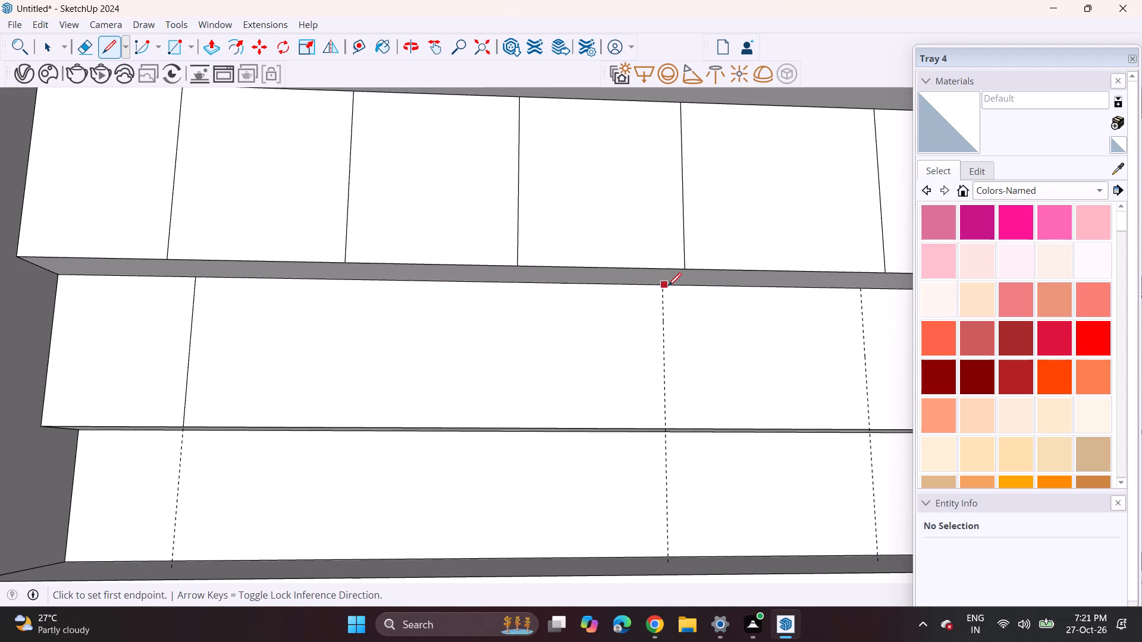
Draw vertical door lines along the four remaining guides on the second cabinet front, each spanning its full height.
{"action": "left_click", "coordinate": [668, 421]}
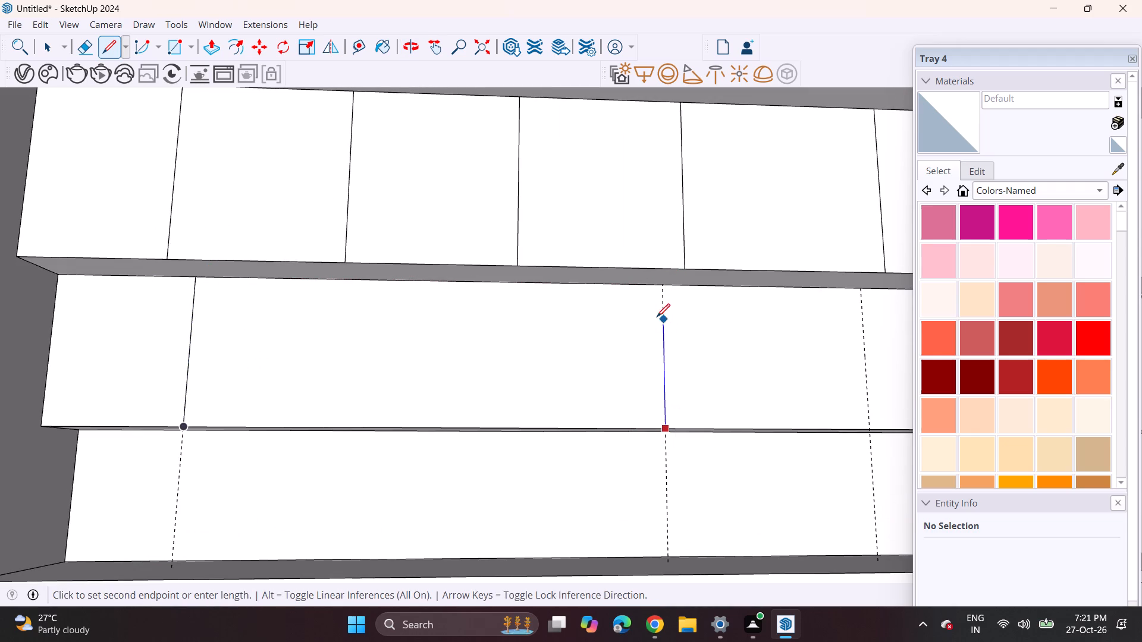
{"action": "left_click", "coordinate": [665, 288]}
{"action": "middle_click_drag", "start_coordinate": [704, 323], "coordinate": [255, 335]}
{"action": "left_click", "coordinate": [431, 303]}
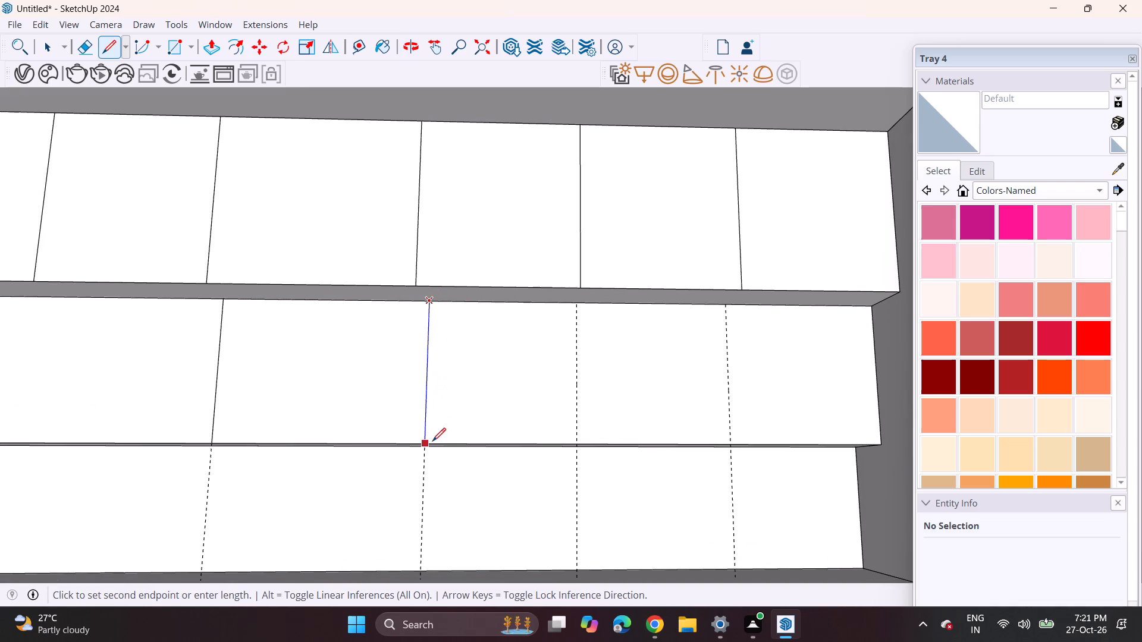
{"action": "left_click", "coordinate": [430, 441]}
{"action": "left_click", "coordinate": [573, 305]}
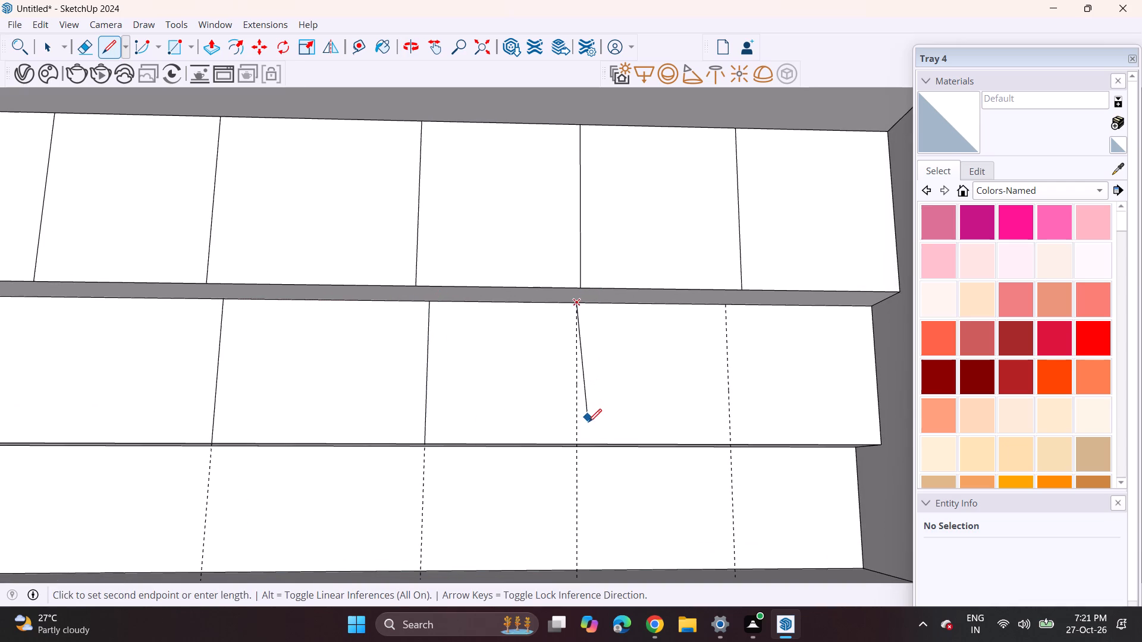
{"action": "left_click", "coordinate": [570, 448]}
{"action": "left_click", "coordinate": [730, 308]}
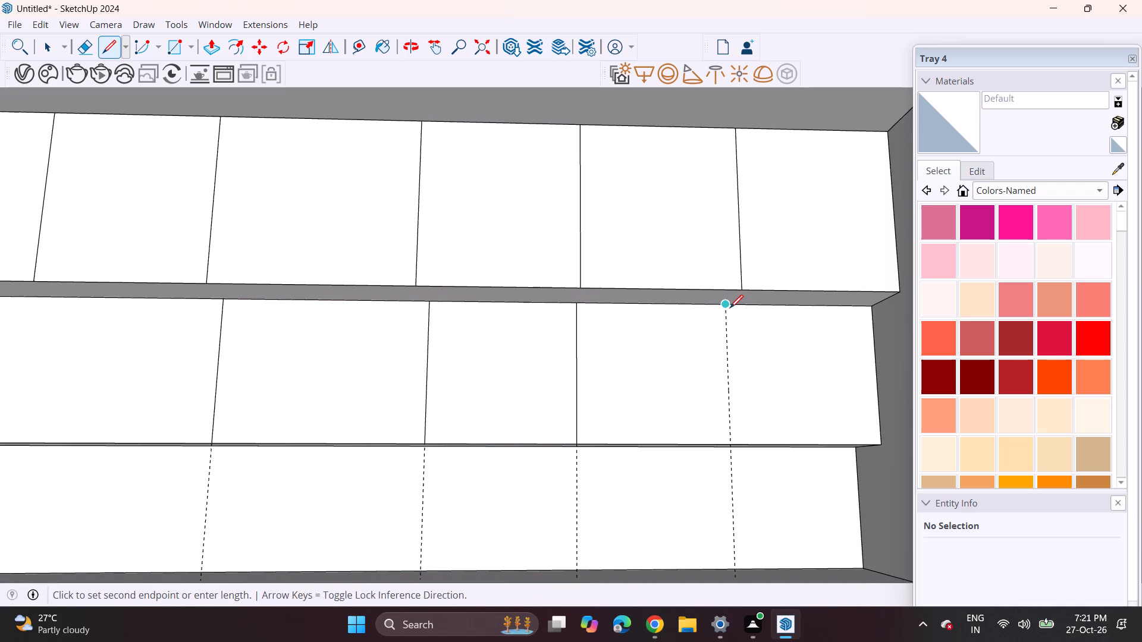
{"action": "left_click", "coordinate": [733, 445]}
Erase the second-to-last door line near the right end of the second cabinet front and its guide, merging two panels into one.
{"action": "middle_click_drag", "start_coordinate": [558, 406], "coordinate": [559, 428]}
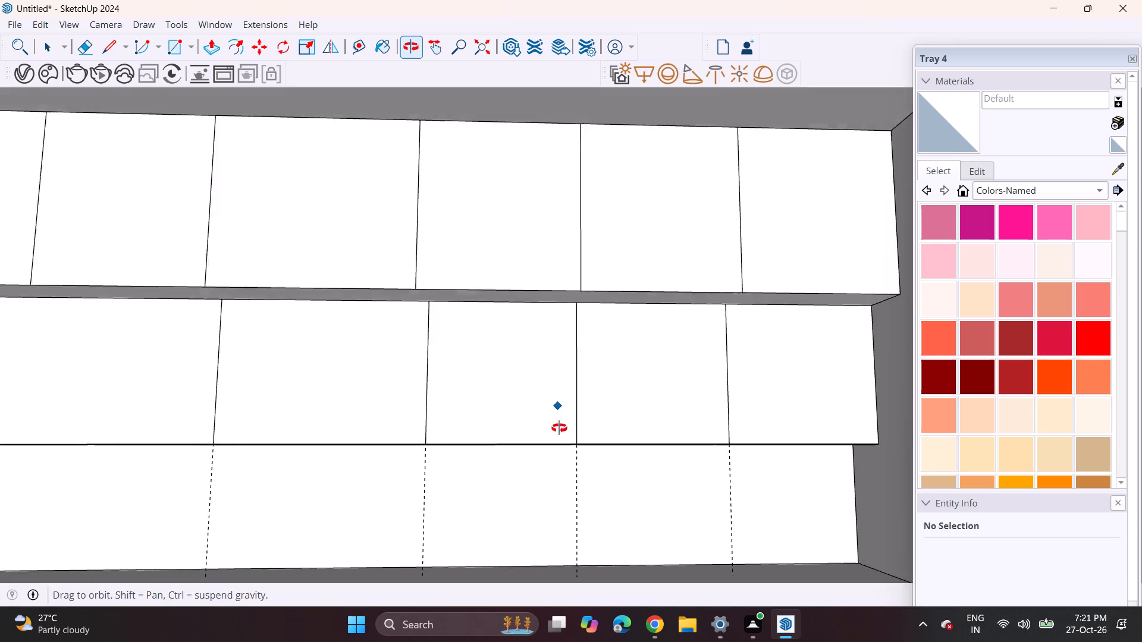
{"action": "middle_click_drag", "start_coordinate": [559, 428], "coordinate": [569, 490]}
{"action": "scroll", "coordinate": [498, 406], "scroll_direction": "down", "scroll_amount": 3}
{"action": "middle_click_drag", "start_coordinate": [539, 398], "coordinate": [495, 389], "text": "shift"}
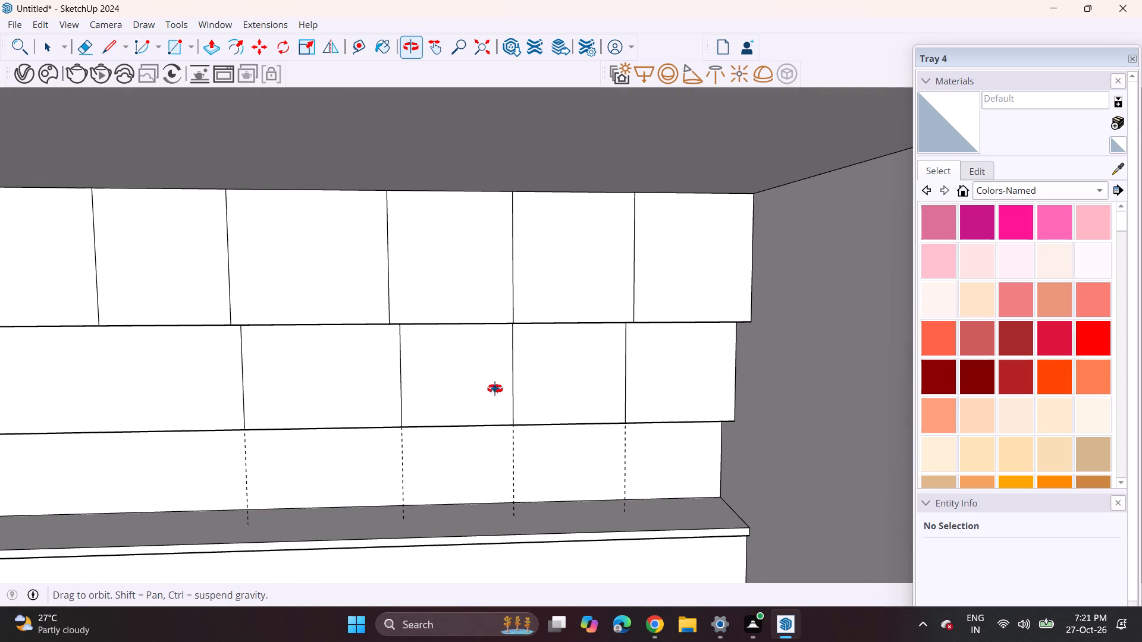
{"action": "middle_click_drag", "start_coordinate": [495, 389], "coordinate": [478, 363], "text": "shift"}
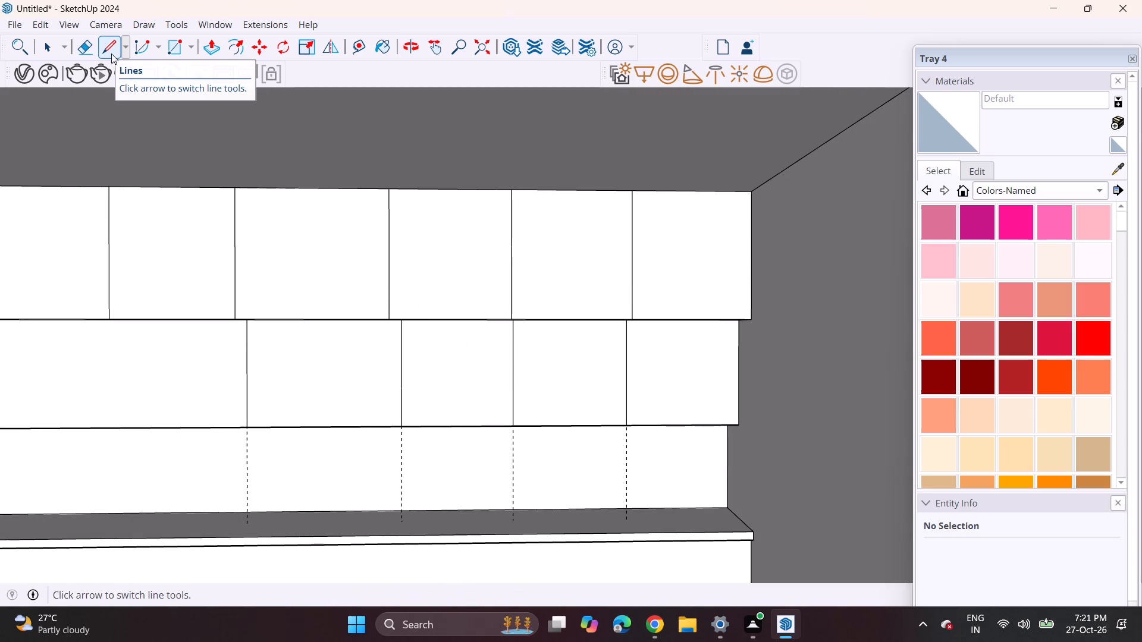
{"action": "left_click", "coordinate": [86, 36]}
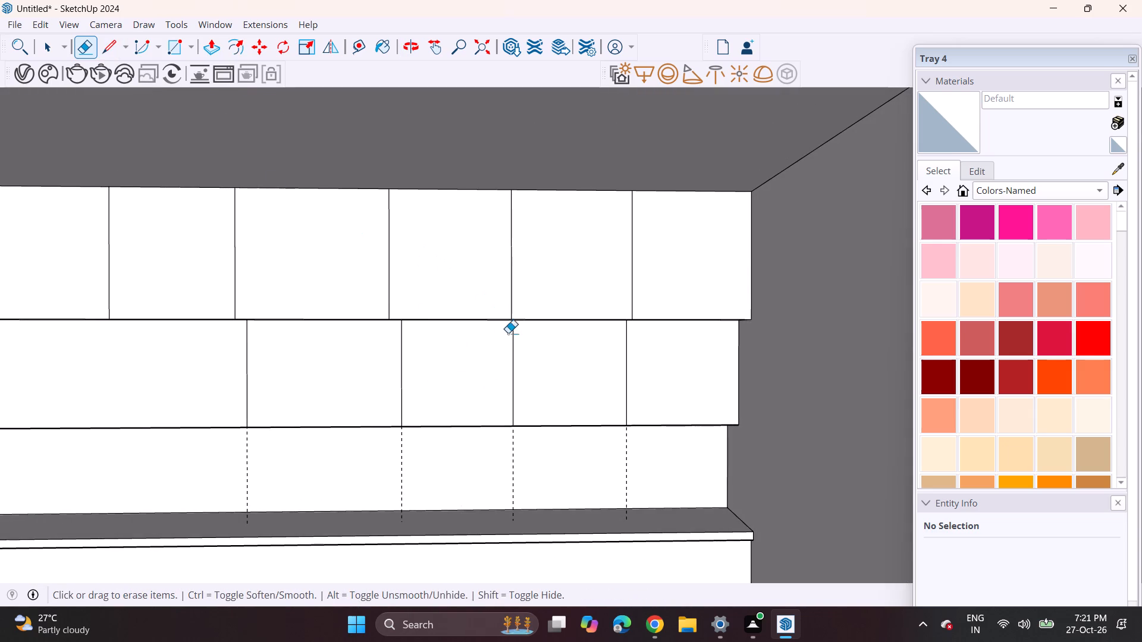
{"action": "left_click", "coordinate": [523, 354]}
{"action": "left_click_drag", "start_coordinate": [513, 355], "coordinate": [502, 360]}
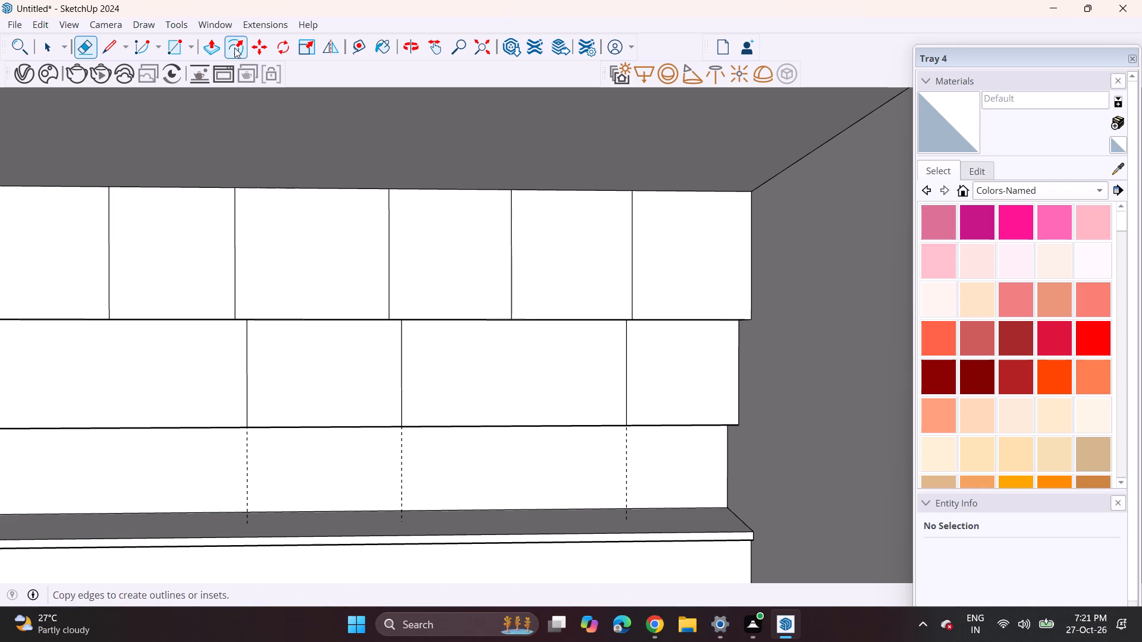
Offset the outline of the merged wide panel on the second cabinet front slightly inward to form a thin frame.
{"action": "left_click", "coordinate": [234, 48]}
{"action": "left_click", "coordinate": [411, 364]}
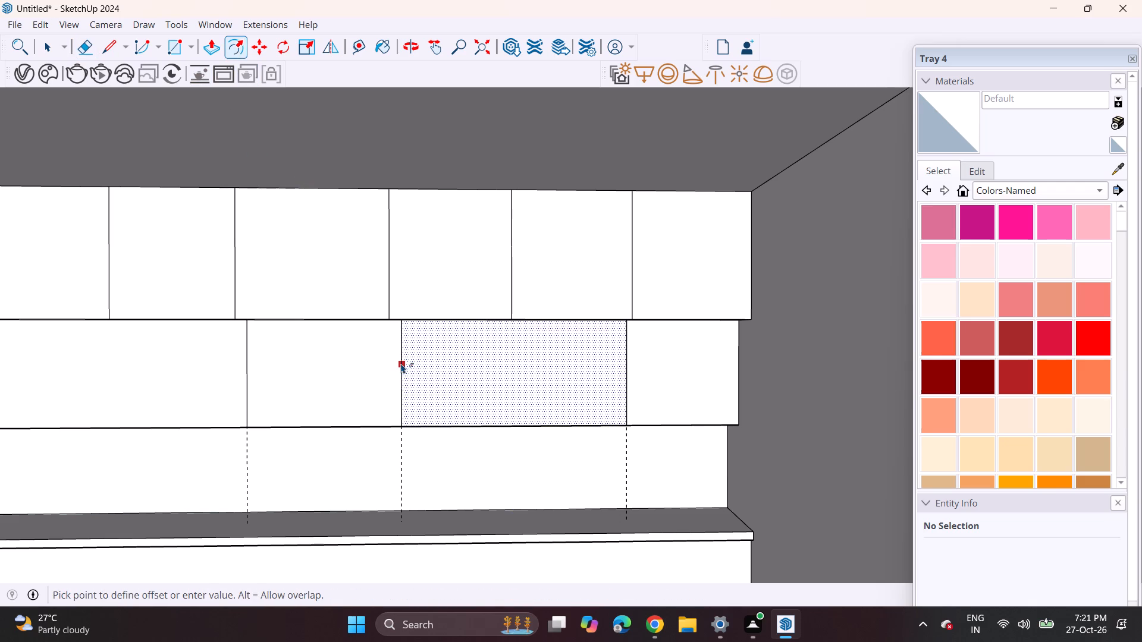
{"action": "left_click", "coordinate": [407, 365]}
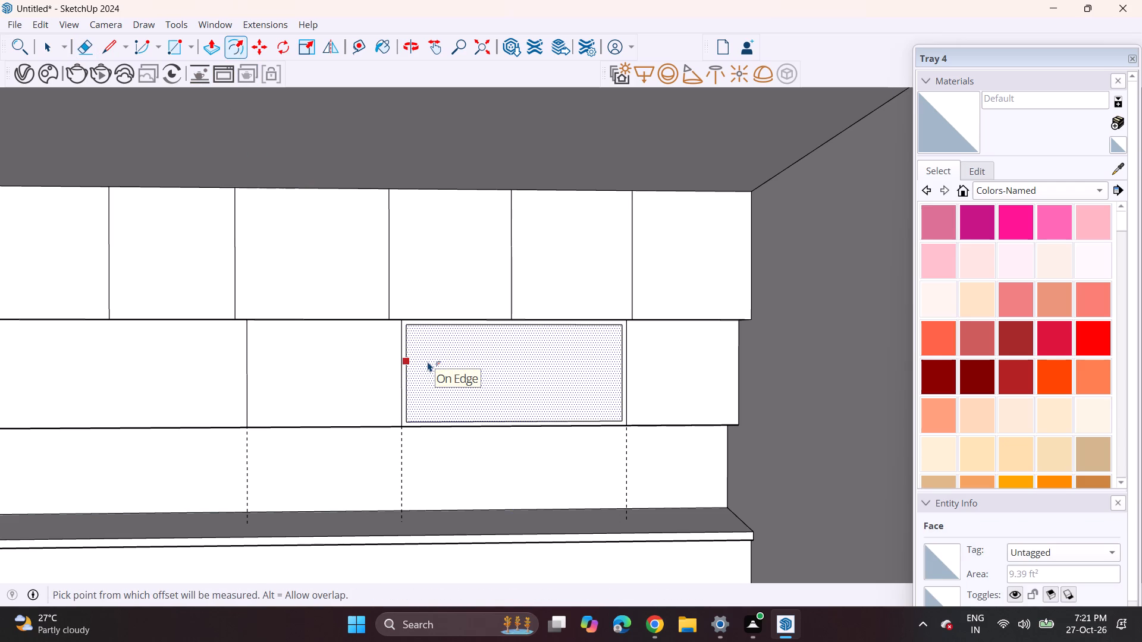
{"action": "scroll", "coordinate": [428, 363], "scroll_direction": "up", "scroll_amount": 1}
{"action": "middle_click_drag", "start_coordinate": [428, 363], "coordinate": [505, 367], "text": "shift"}
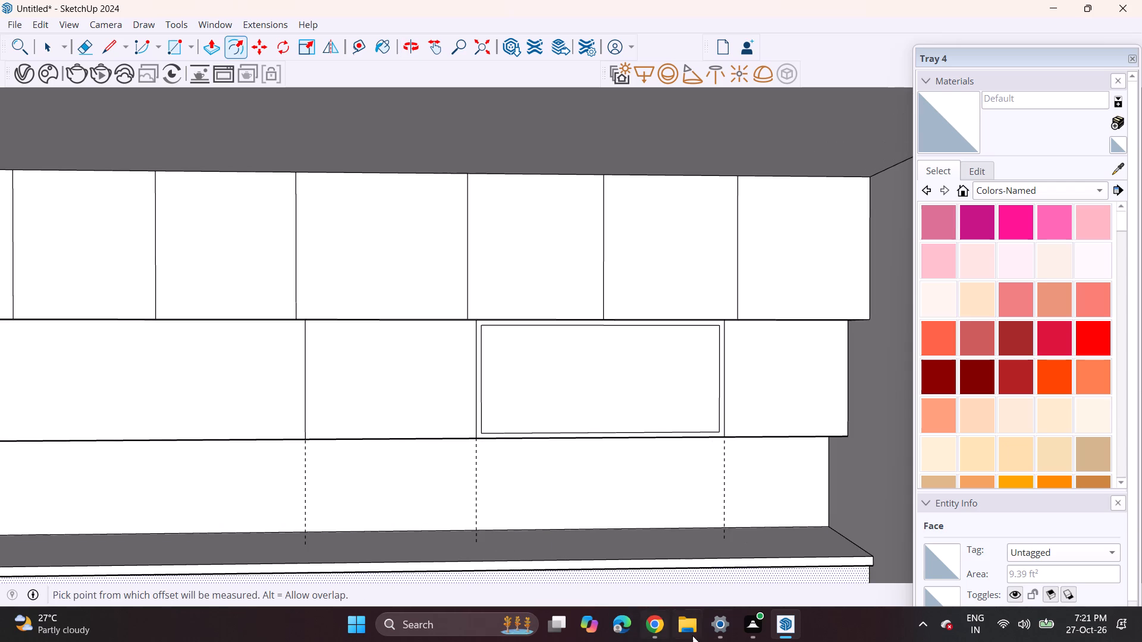
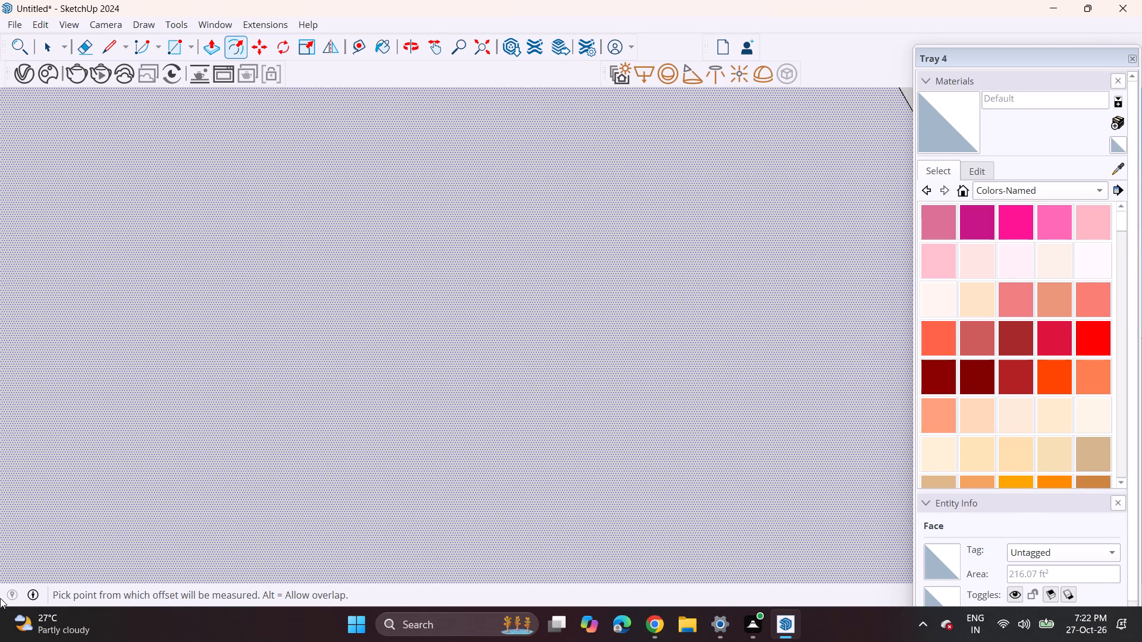
Examine the divided cabinet fronts and the framed wide panel near the right side wall from several angles.
{"action": "scroll", "coordinate": [0, 505], "scroll_direction": "down", "scroll_amount": 5}
{"action": "scroll", "coordinate": [0, 503], "scroll_direction": "up", "scroll_amount": 1}
{"action": "scroll", "coordinate": [0, 503], "scroll_direction": "down", "scroll_amount": 1}
{"action": "scroll", "coordinate": [0, 641], "scroll_direction": "up", "scroll_amount": 1}
{"action": "scroll", "coordinate": [0, 641], "scroll_direction": "down", "scroll_amount": 2}
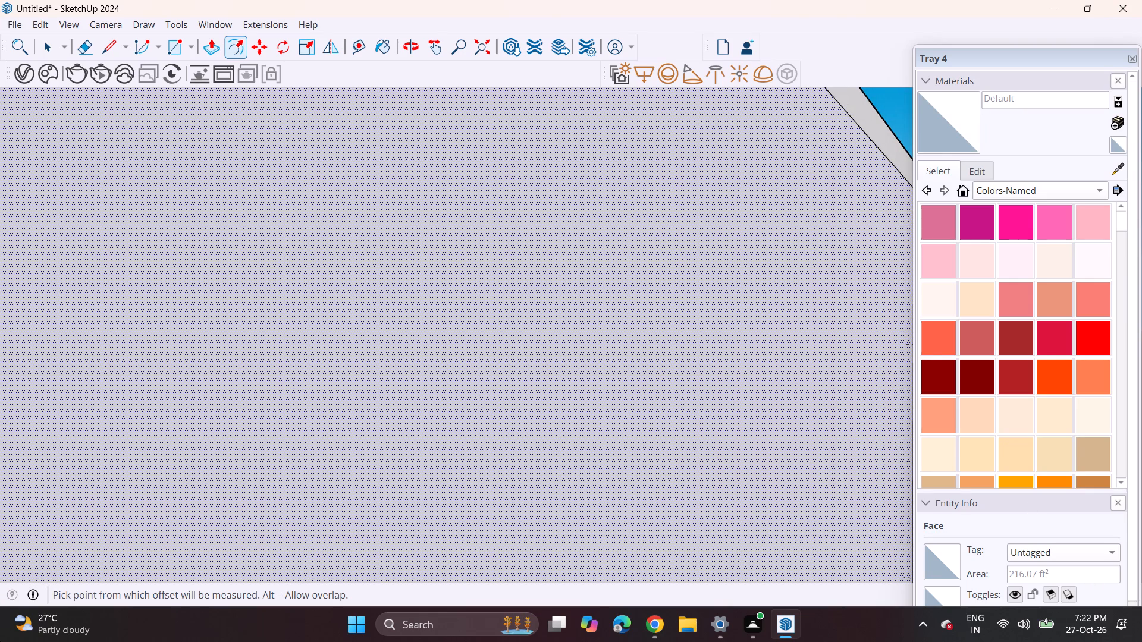
{"action": "scroll", "coordinate": [0, 641], "scroll_direction": "down", "scroll_amount": 2}
{"action": "scroll", "coordinate": [873, 0], "scroll_direction": "down", "scroll_amount": 6}
{"action": "scroll", "coordinate": [396, 465], "scroll_direction": "down", "scroll_amount": 11}
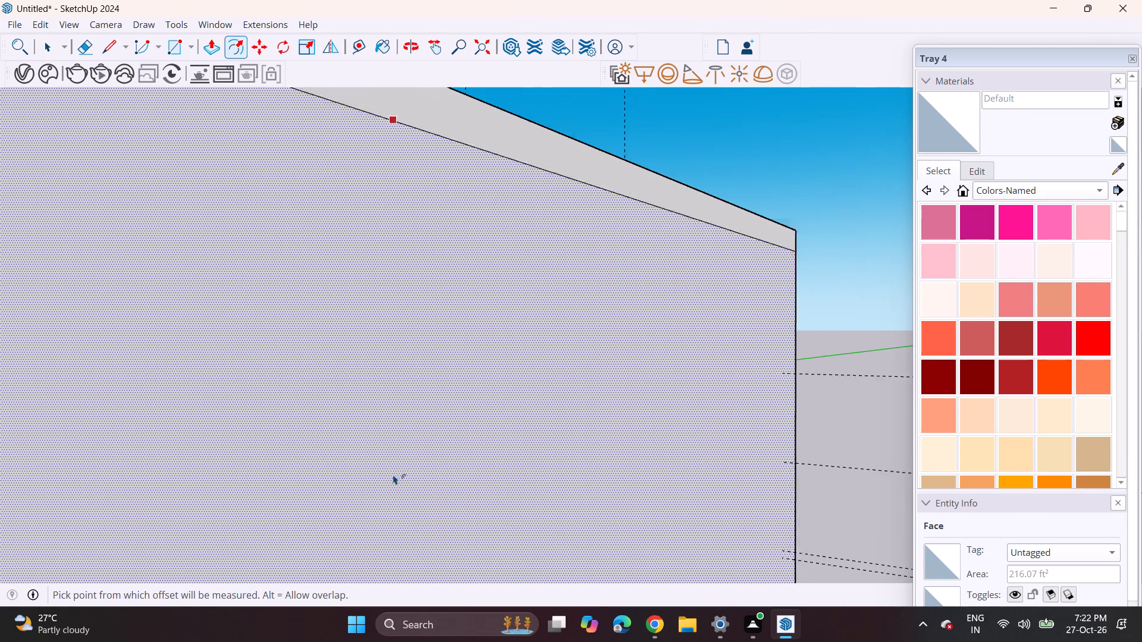
{"action": "scroll", "coordinate": [393, 474], "scroll_direction": "down", "scroll_amount": 2}
{"action": "middle_click_drag", "start_coordinate": [371, 520], "coordinate": [530, 603]}
{"action": "scroll", "coordinate": [387, 535], "scroll_direction": "down", "scroll_amount": 1}
{"action": "scroll", "coordinate": [500, 559], "scroll_direction": "up", "scroll_amount": 2}
{"action": "scroll", "coordinate": [505, 546], "scroll_direction": "down", "scroll_amount": 9}
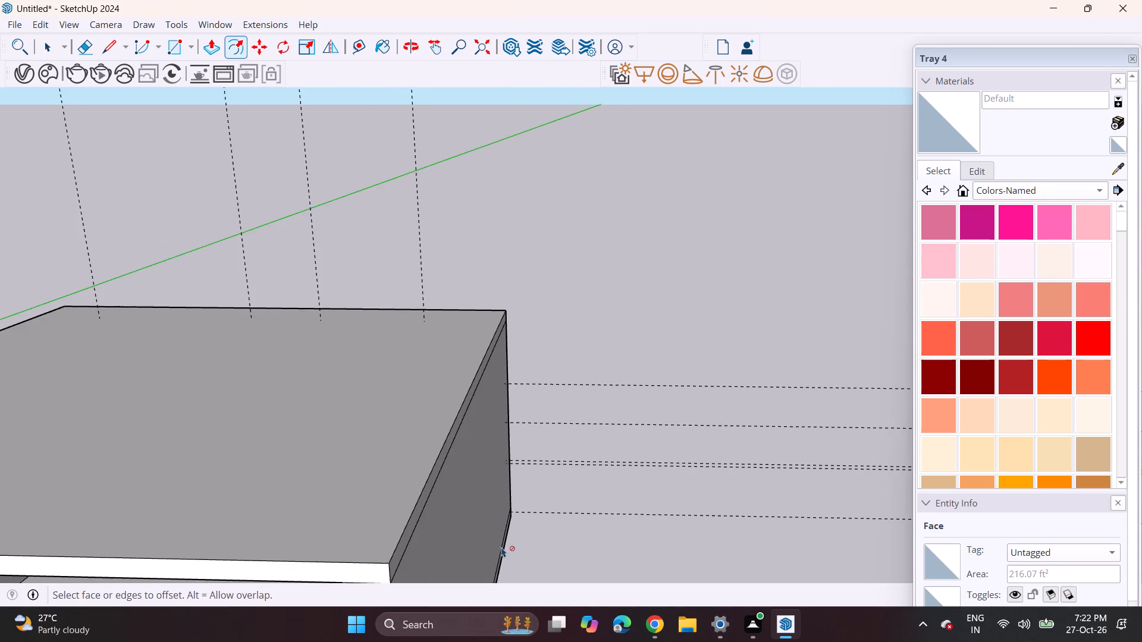
{"action": "middle_click_drag", "start_coordinate": [512, 540], "coordinate": [672, 420]}
{"action": "scroll", "coordinate": [664, 420], "scroll_direction": "up", "scroll_amount": 3}
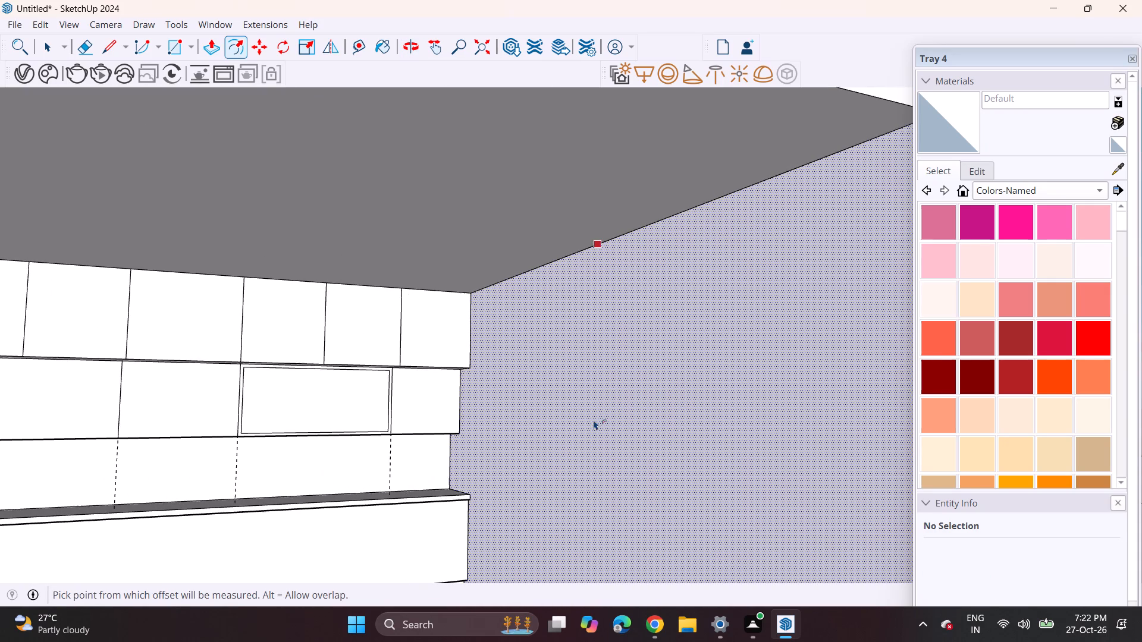
{"action": "middle_click_drag", "start_coordinate": [603, 424], "coordinate": [688, 414]}
{"action": "scroll", "coordinate": [688, 414], "scroll_direction": "down", "scroll_amount": 1}
{"action": "scroll", "coordinate": [688, 414], "scroll_direction": "up", "scroll_amount": 1}
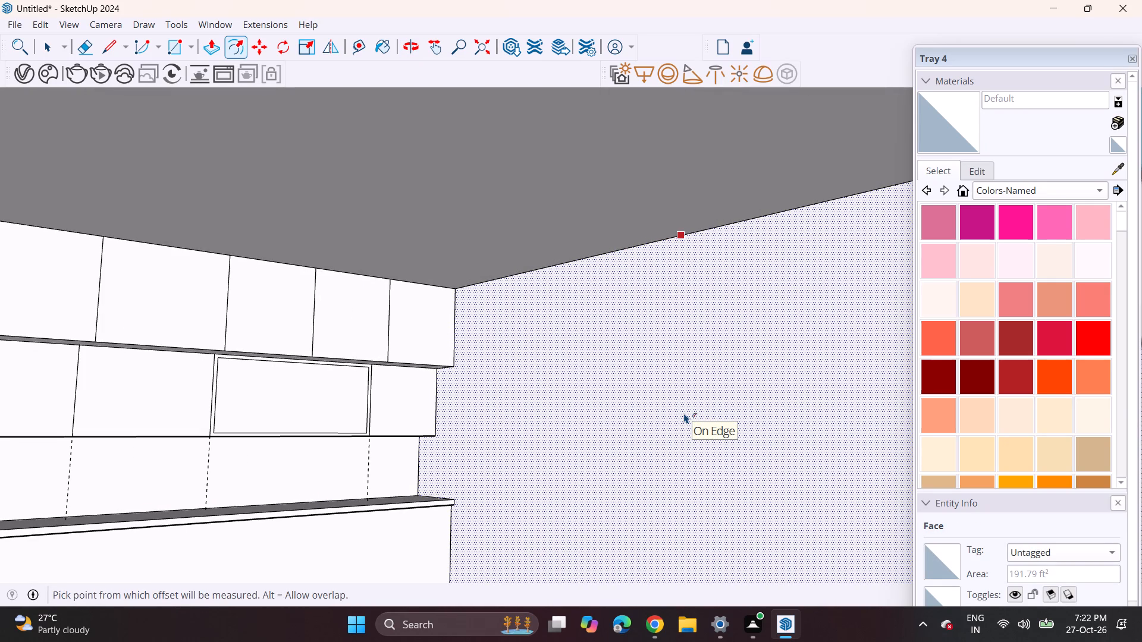
{"action": "middle_click_drag", "start_coordinate": [682, 411], "coordinate": [732, 442]}
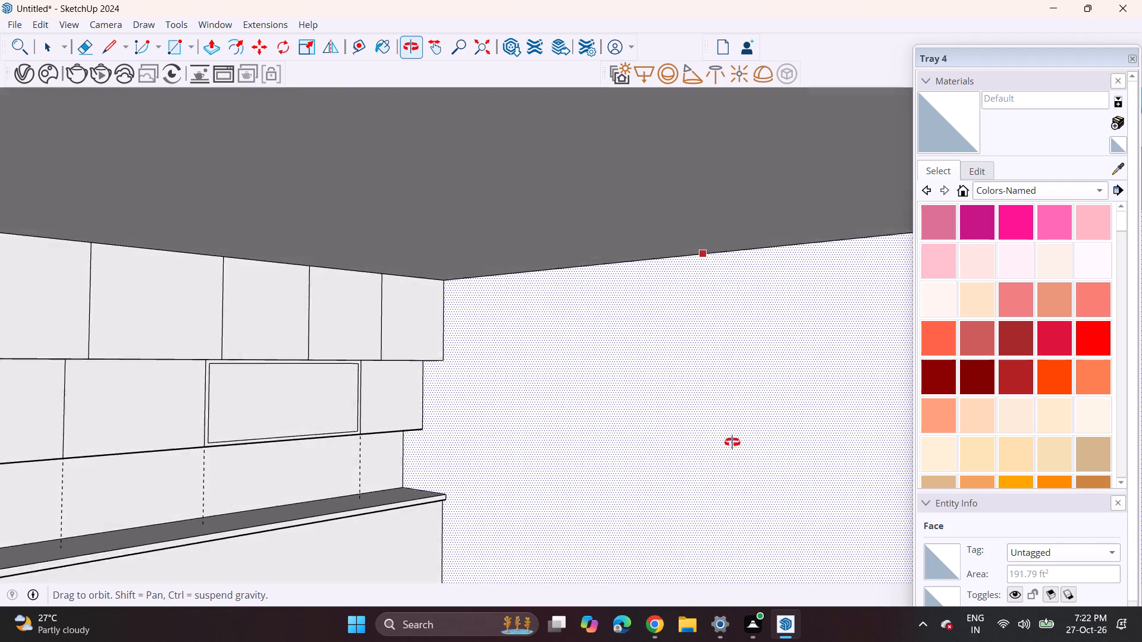
{"action": "middle_click_drag", "start_coordinate": [732, 442], "coordinate": [528, 455]}
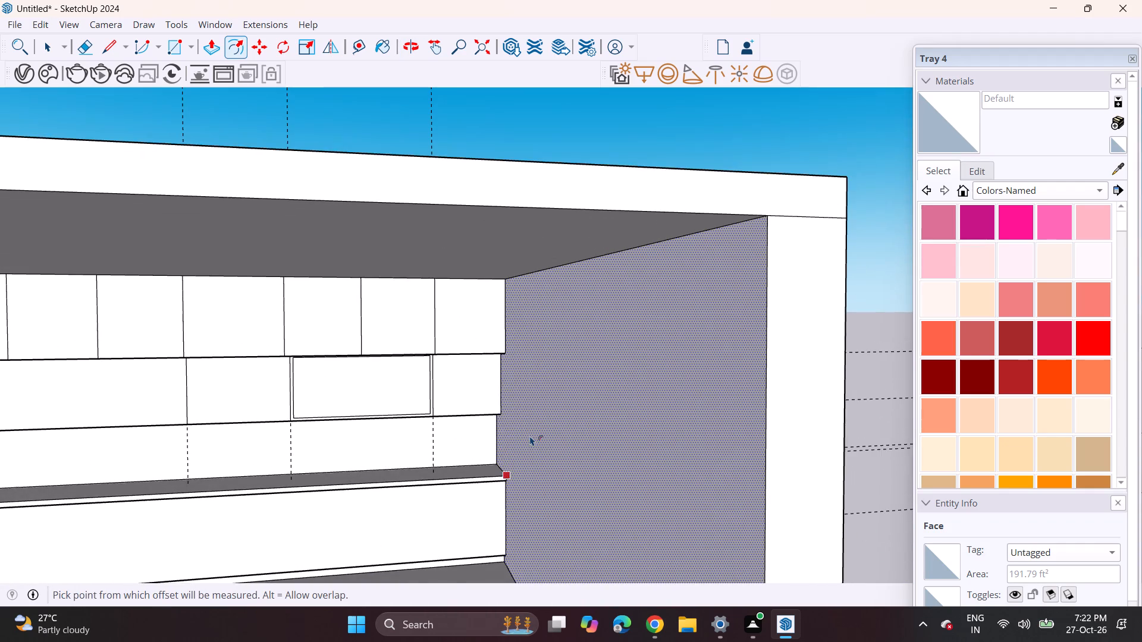
{"action": "scroll", "coordinate": [530, 436], "scroll_direction": "up", "scroll_amount": 2}
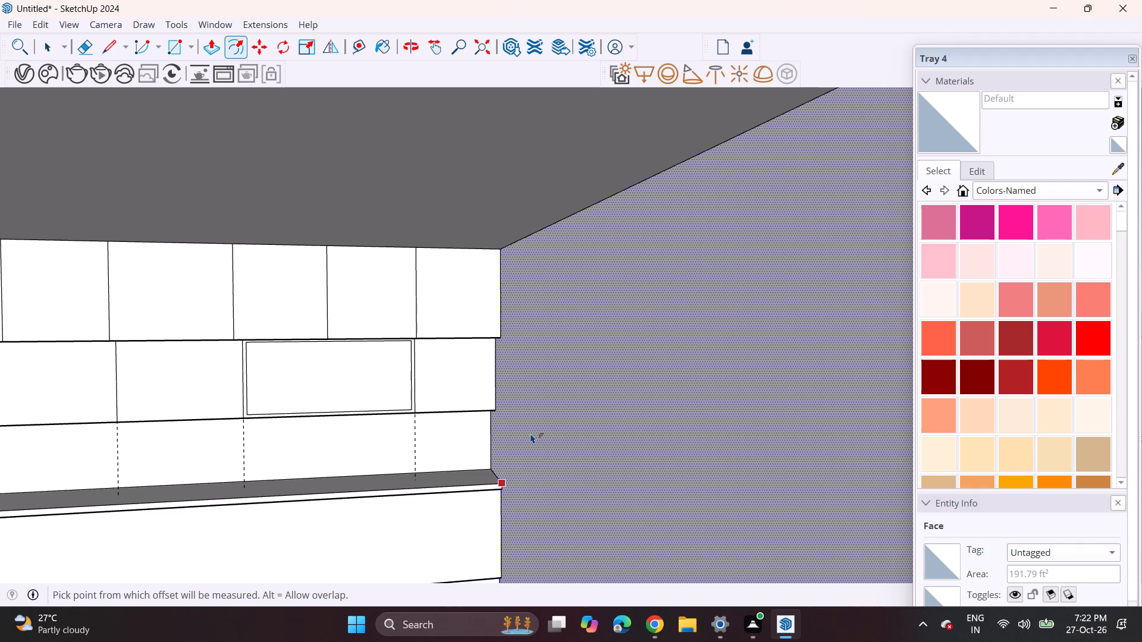
{"action": "scroll", "coordinate": [531, 433], "scroll_direction": "down", "scroll_amount": 3}
{"action": "scroll", "coordinate": [531, 433], "scroll_direction": "up", "scroll_amount": 2}
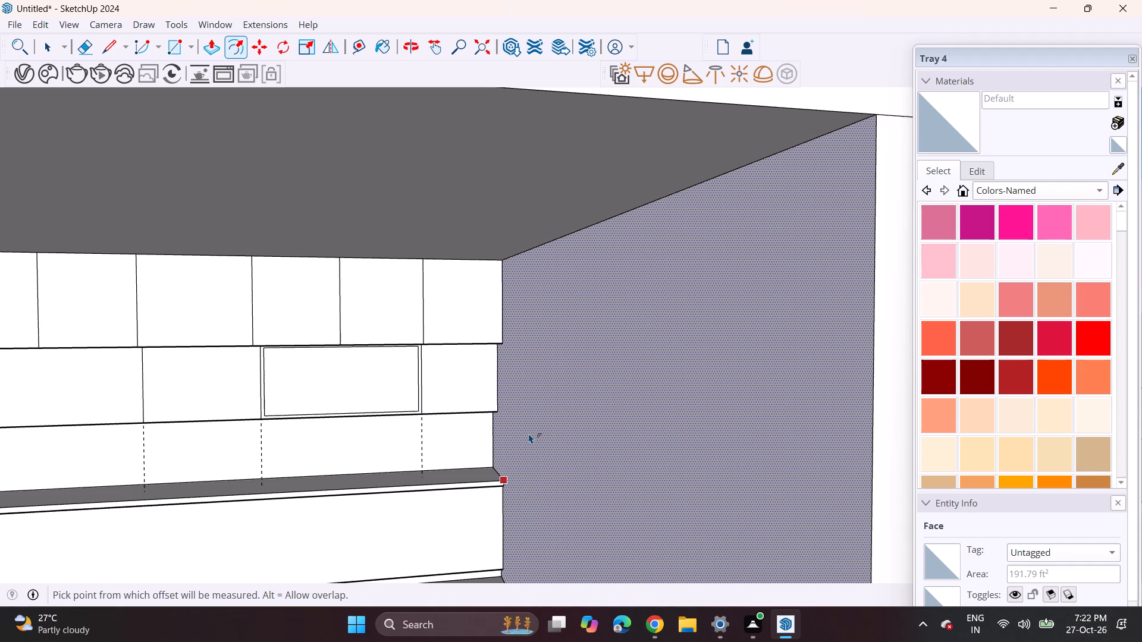
{"action": "scroll", "coordinate": [529, 433], "scroll_direction": "up", "scroll_amount": 2}
{"action": "scroll", "coordinate": [529, 433], "scroll_direction": "down", "scroll_amount": 3}
{"action": "scroll", "coordinate": [529, 433], "scroll_direction": "up", "scroll_amount": 1}
{"action": "scroll", "coordinate": [528, 433], "scroll_direction": "down", "scroll_amount": 2}
{"action": "scroll", "coordinate": [528, 433], "scroll_direction": "up", "scroll_amount": 1}
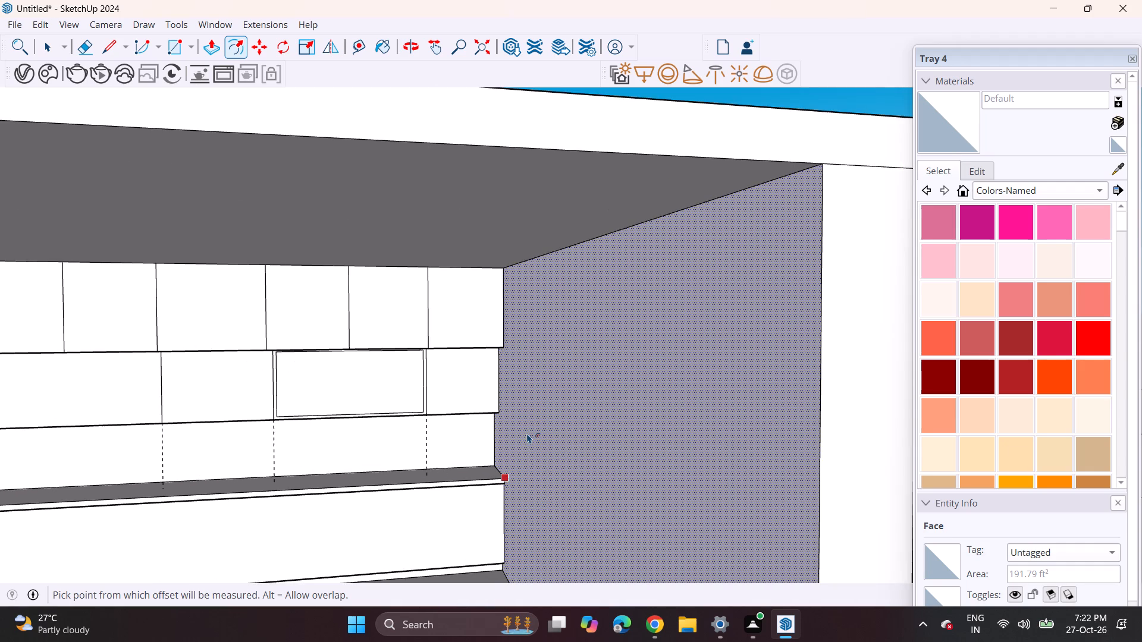
{"action": "scroll", "coordinate": [527, 433], "scroll_direction": "down", "scroll_amount": 1}
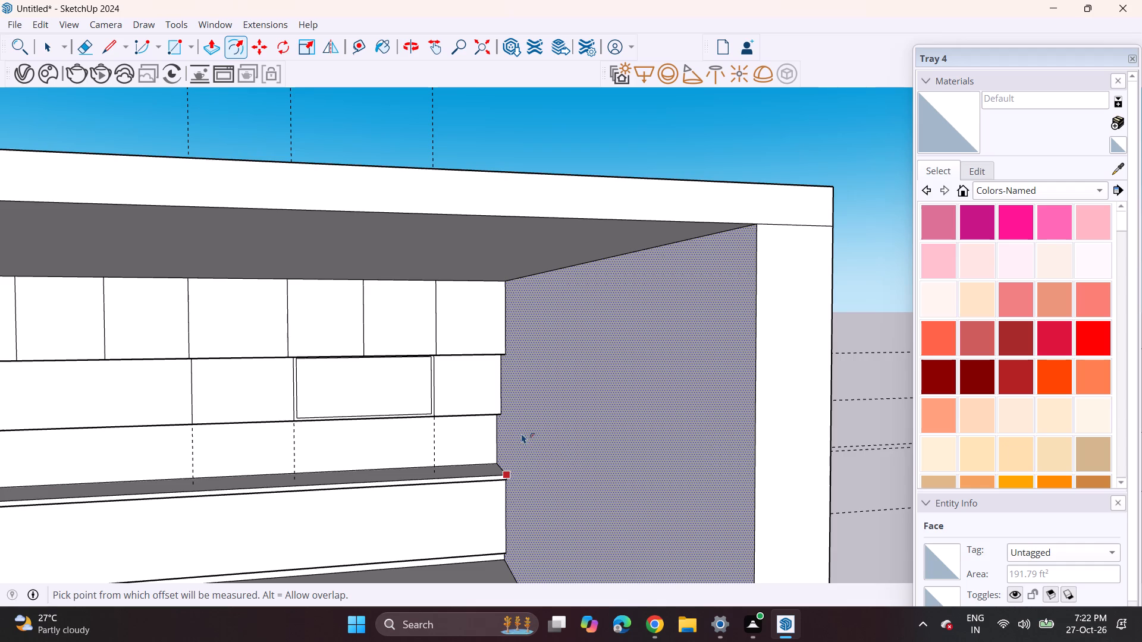
{"action": "scroll", "coordinate": [521, 435], "scroll_direction": "down", "scroll_amount": 2}
{"action": "scroll", "coordinate": [521, 435], "scroll_direction": "up", "scroll_amount": 1}
{"action": "scroll", "coordinate": [556, 441], "scroll_direction": "down", "scroll_amount": 1}
{"action": "middle_click_drag", "start_coordinate": [592, 449], "coordinate": [605, 452]}
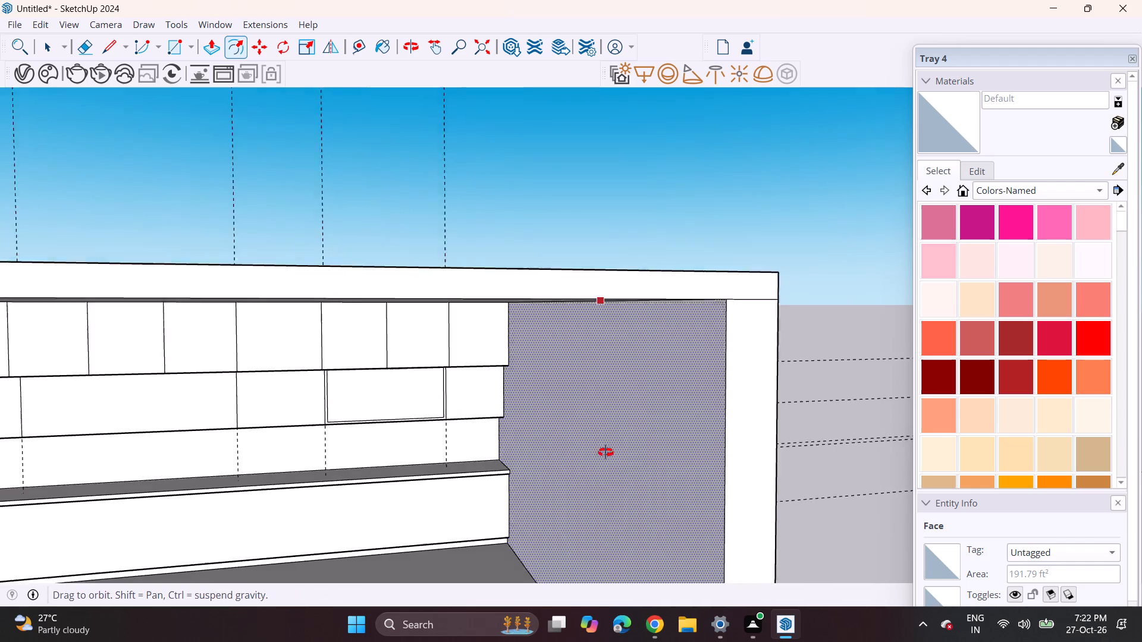
{"action": "middle_click_drag", "start_coordinate": [605, 452], "coordinate": [317, 332]}
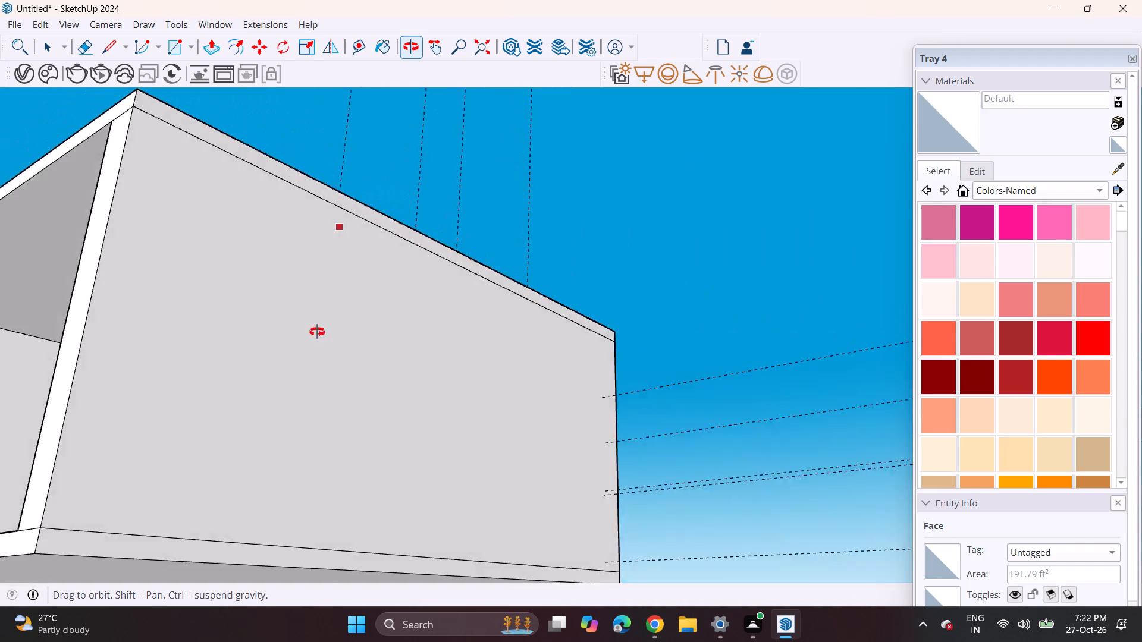
{"action": "middle_click_drag", "start_coordinate": [317, 332], "coordinate": [569, 424]}
{"action": "scroll", "coordinate": [0, 206], "scroll_direction": "up", "scroll_amount": 1}
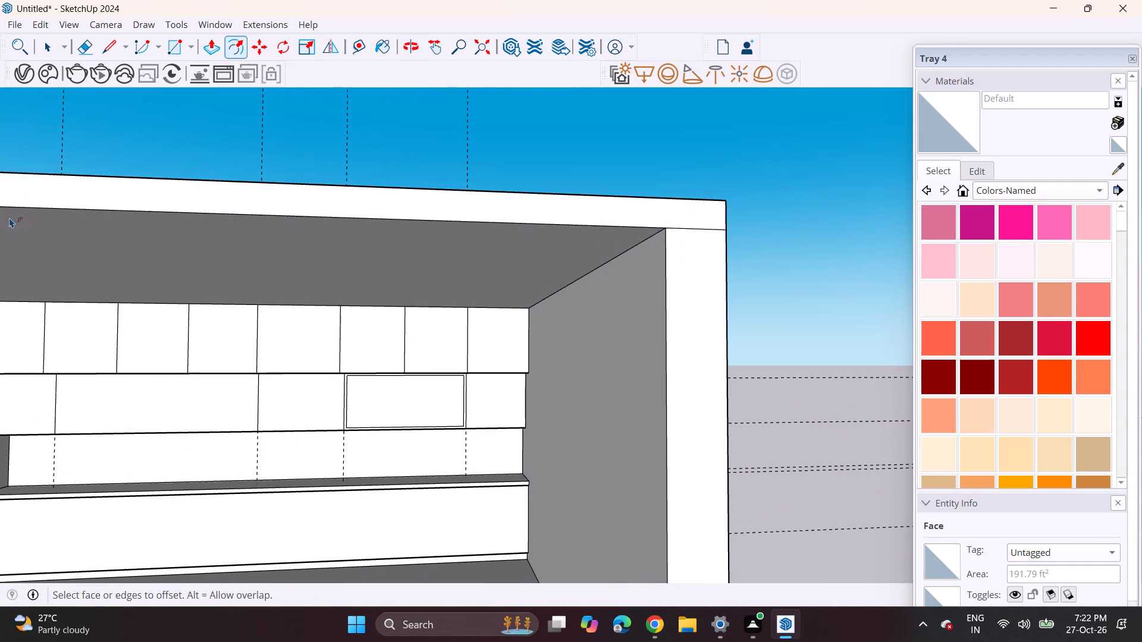
{"action": "scroll", "coordinate": [62, 292], "scroll_direction": "up", "scroll_amount": 2}
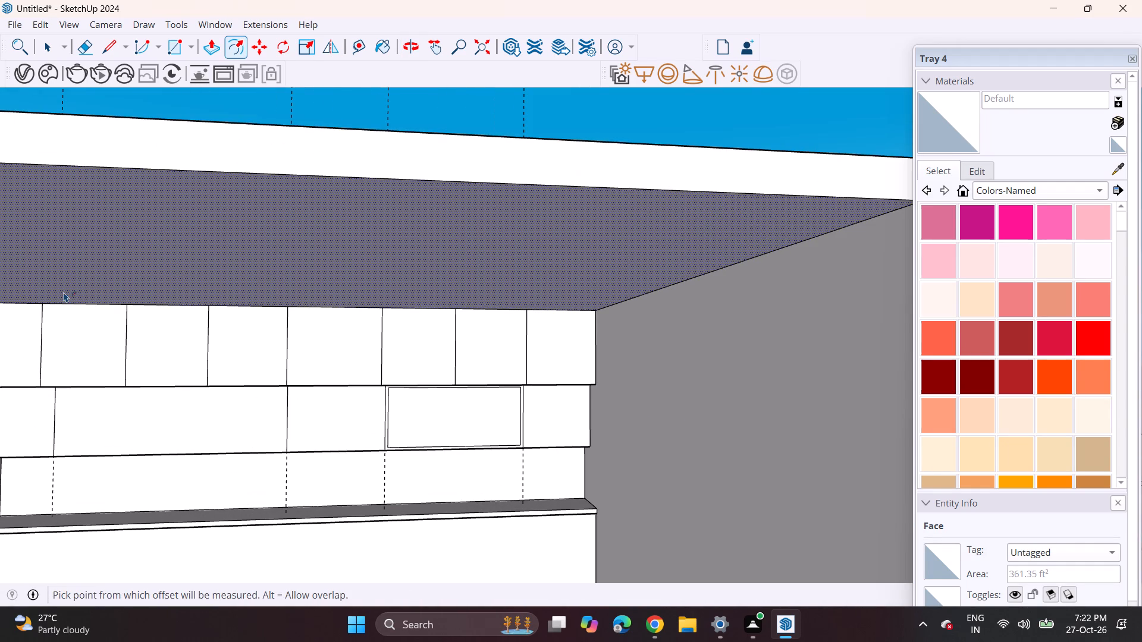
{"action": "scroll", "coordinate": [65, 289], "scroll_direction": "up", "scroll_amount": 1}
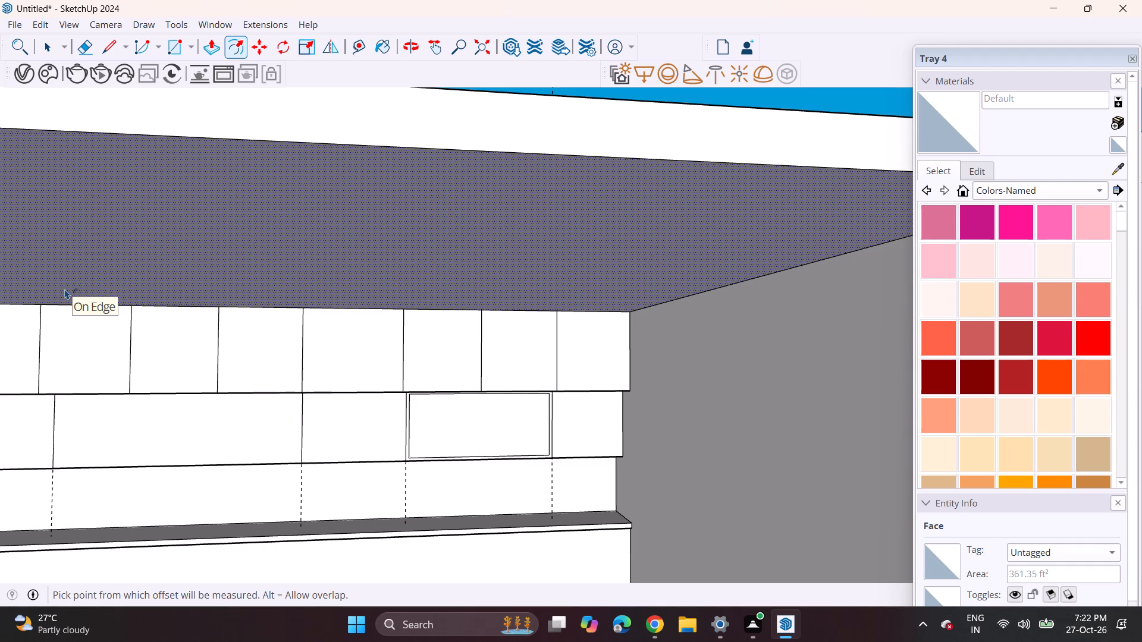
{"action": "scroll", "coordinate": [66, 289], "scroll_direction": "up", "scroll_amount": 1}
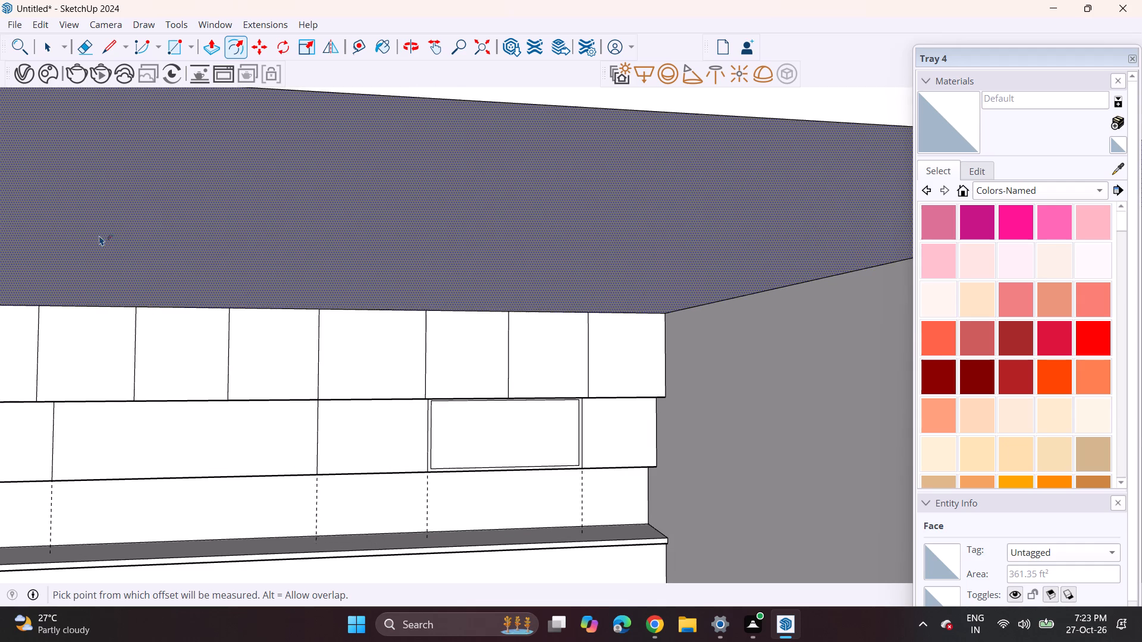
{"action": "scroll", "coordinate": [106, 269], "scroll_direction": "down", "scroll_amount": 6}
{"action": "middle_click_drag", "start_coordinate": [150, 291], "coordinate": [482, 323]}
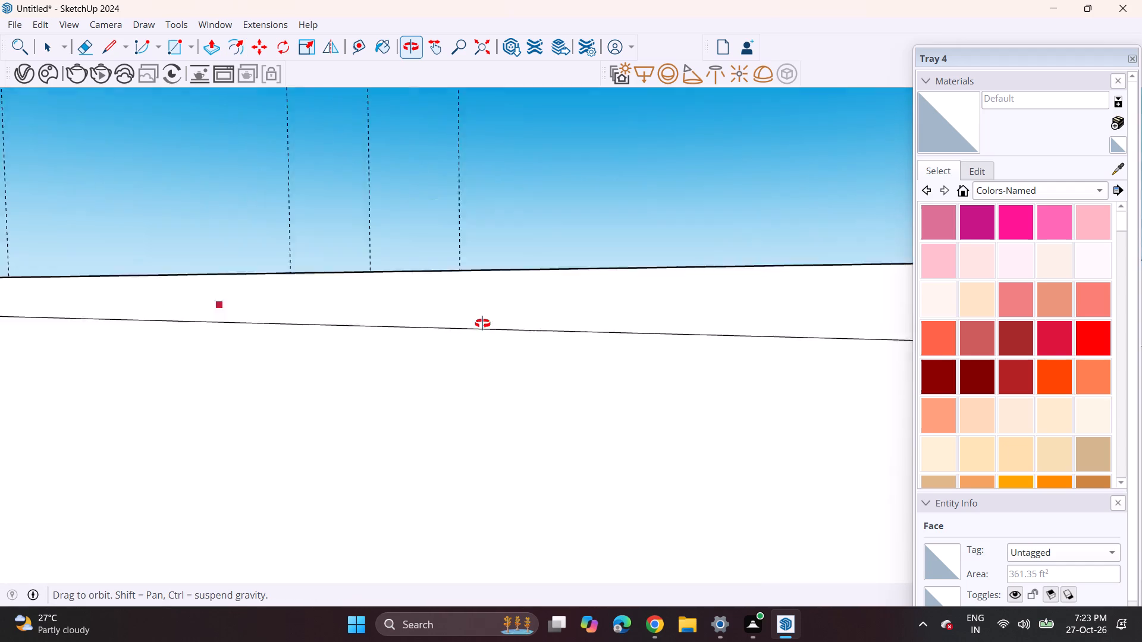
{"action": "middle_click_drag", "start_coordinate": [482, 323], "coordinate": [287, 246]}
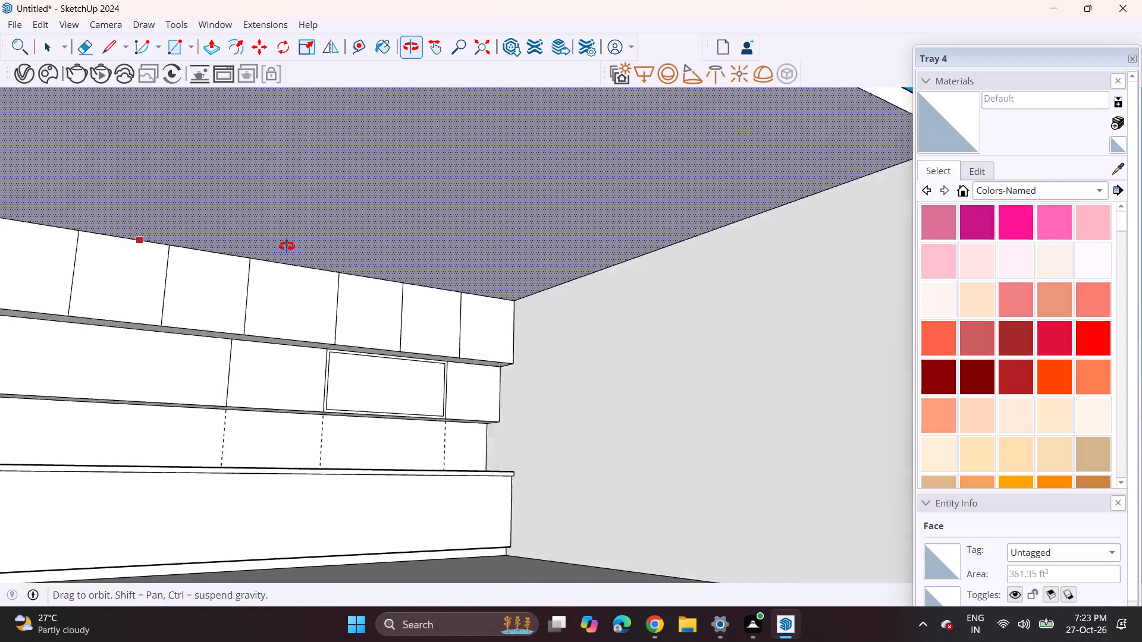
{"action": "middle_click_drag", "start_coordinate": [287, 246], "coordinate": [259, 267]}
{"action": "scroll", "coordinate": [192, 317], "scroll_direction": "up", "scroll_amount": 1}
{"action": "middle_click_drag", "start_coordinate": [217, 322], "coordinate": [180, 314]}
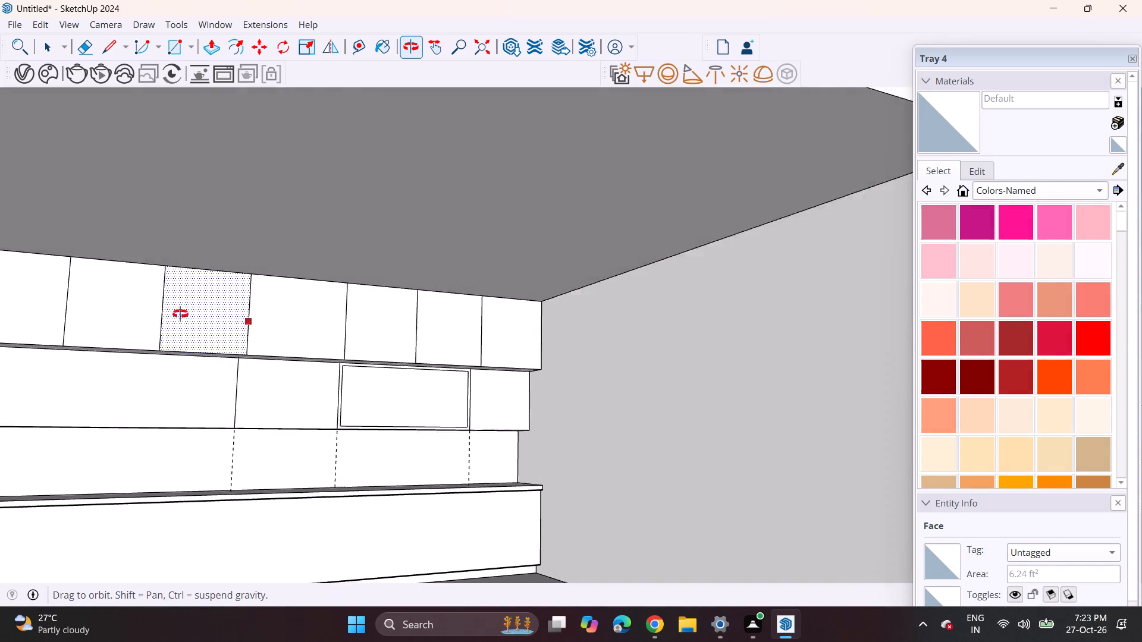
{"action": "middle_click_drag", "start_coordinate": [180, 314], "coordinate": [161, 317]}
{"action": "middle_click_drag", "start_coordinate": [1118, 630], "coordinate": [995, 613]}
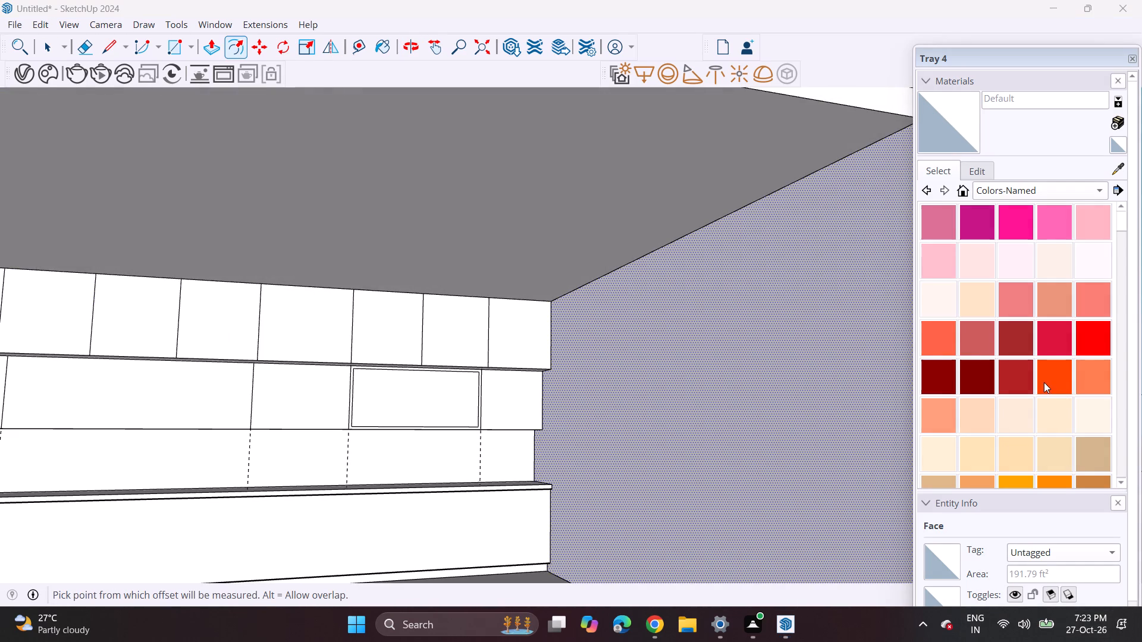
{"action": "middle_click_drag", "start_coordinate": [999, 368], "coordinate": [841, 319]}
{"action": "scroll", "coordinate": [833, 168], "scroll_direction": "up", "scroll_amount": 1}
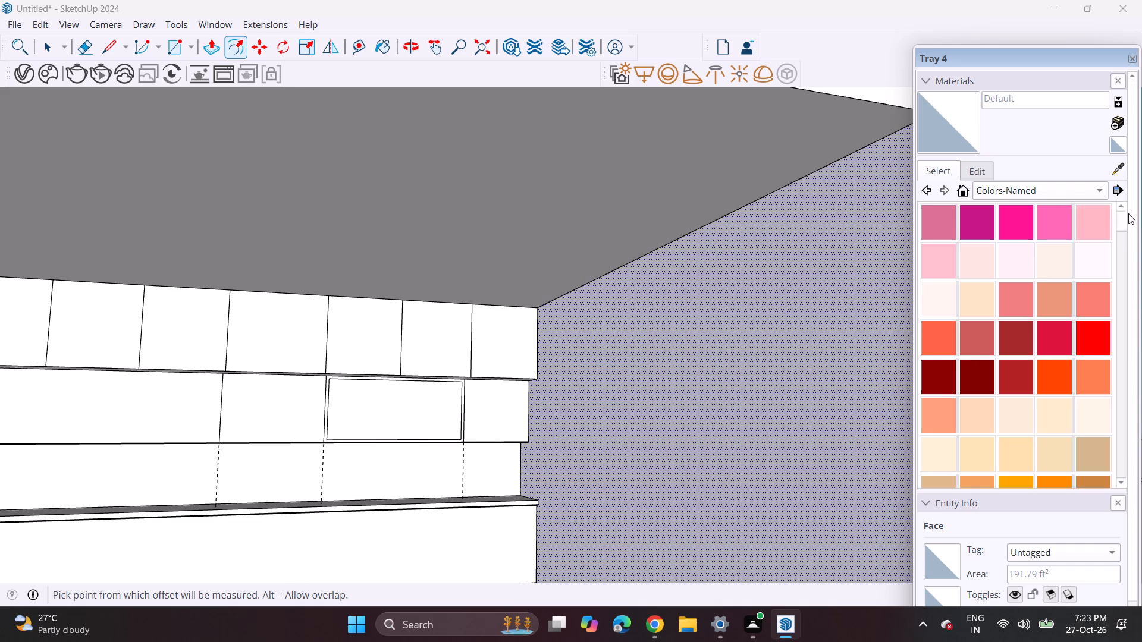
{"action": "scroll", "coordinate": [839, 130], "scroll_direction": "down", "scroll_amount": 9}
{"action": "scroll", "coordinate": [879, 116], "scroll_direction": "up", "scroll_amount": 1}
Inspect the whole open-fronted room and its back-wall cabinet run from outside, above and the front.
{"action": "middle_click_drag", "start_coordinate": [834, 124], "coordinate": [575, 143]}
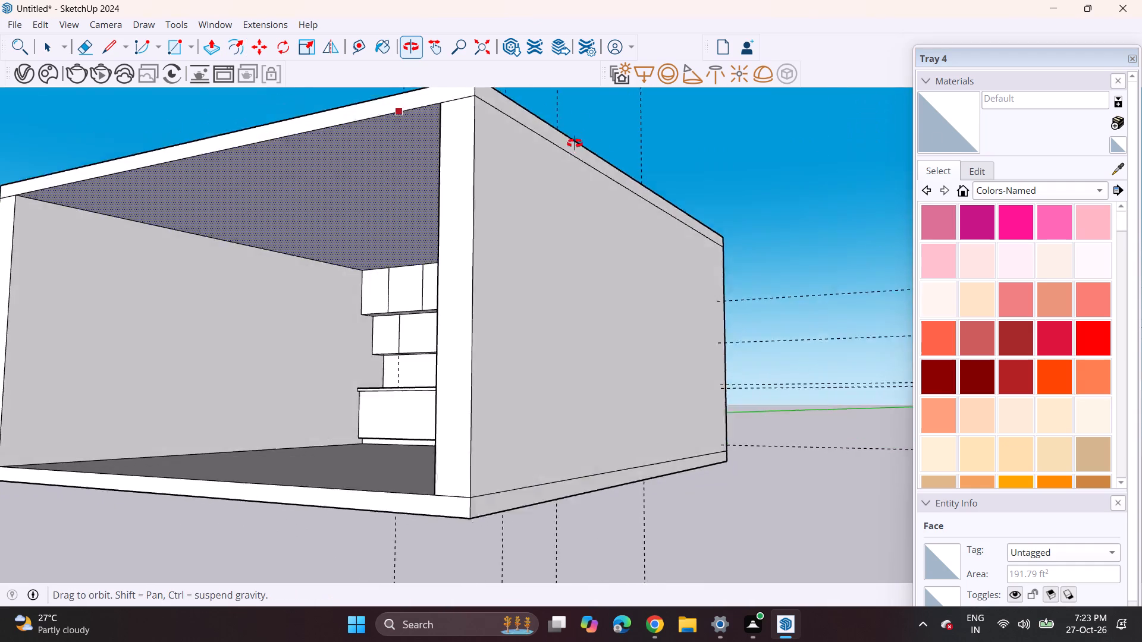
{"action": "middle_click_drag", "start_coordinate": [575, 143], "coordinate": [748, 194]}
{"action": "scroll", "coordinate": [607, 197], "scroll_direction": "down", "scroll_amount": 1}
{"action": "scroll", "coordinate": [748, 194], "scroll_direction": "up", "scroll_amount": 1}
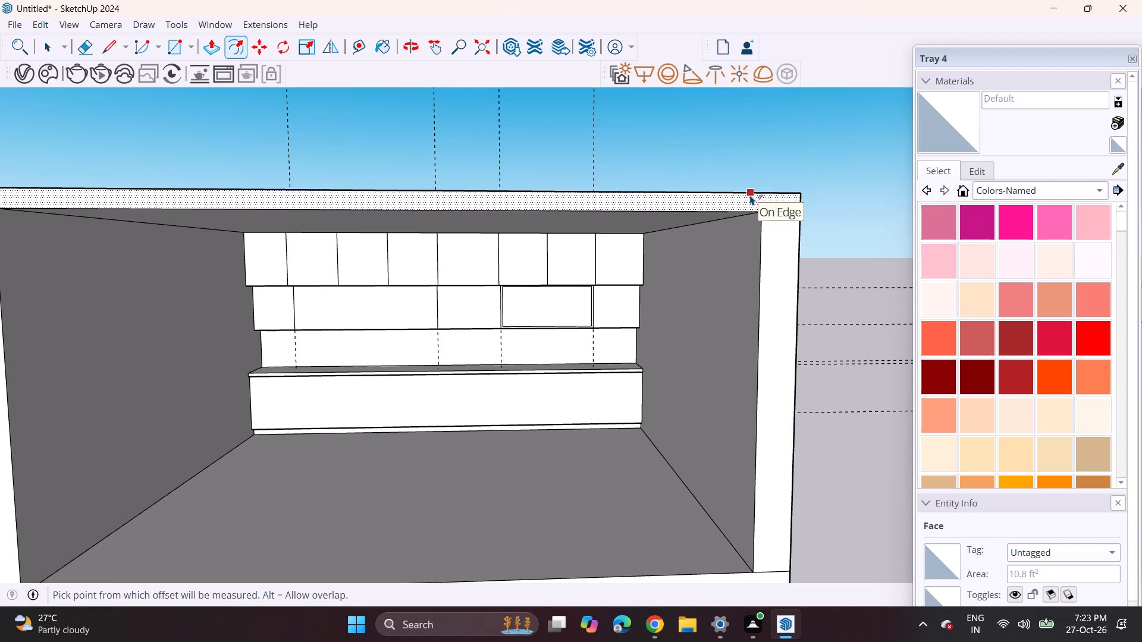
{"action": "middle_click_drag", "start_coordinate": [752, 199], "coordinate": [774, 219]}
{"action": "scroll", "coordinate": [777, 219], "scroll_direction": "down", "scroll_amount": 1}
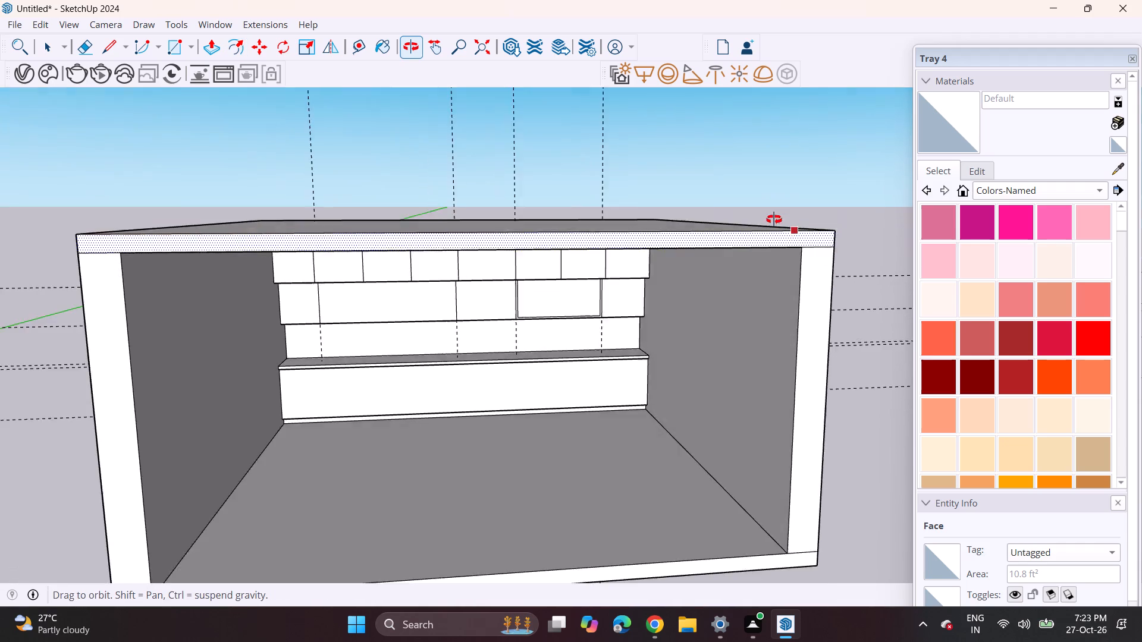
{"action": "middle_click_drag", "start_coordinate": [774, 219], "coordinate": [746, 218]}
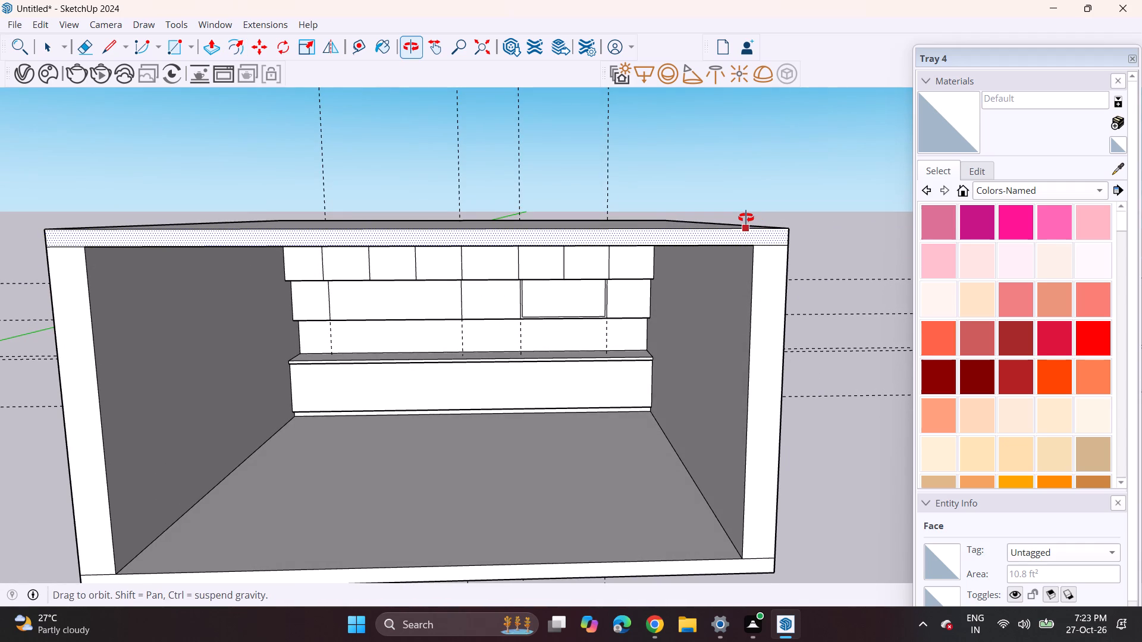
{"action": "middle_click_drag", "start_coordinate": [746, 218], "coordinate": [747, 222]}
{"action": "scroll", "coordinate": [746, 218], "scroll_direction": "up", "scroll_amount": 1}
{"action": "scroll", "coordinate": [746, 218], "scroll_direction": "down", "scroll_amount": 1}
{"action": "scroll", "coordinate": [747, 222], "scroll_direction": "up", "scroll_amount": 1}
{"action": "scroll", "coordinate": [747, 222], "scroll_direction": "down", "scroll_amount": 1}
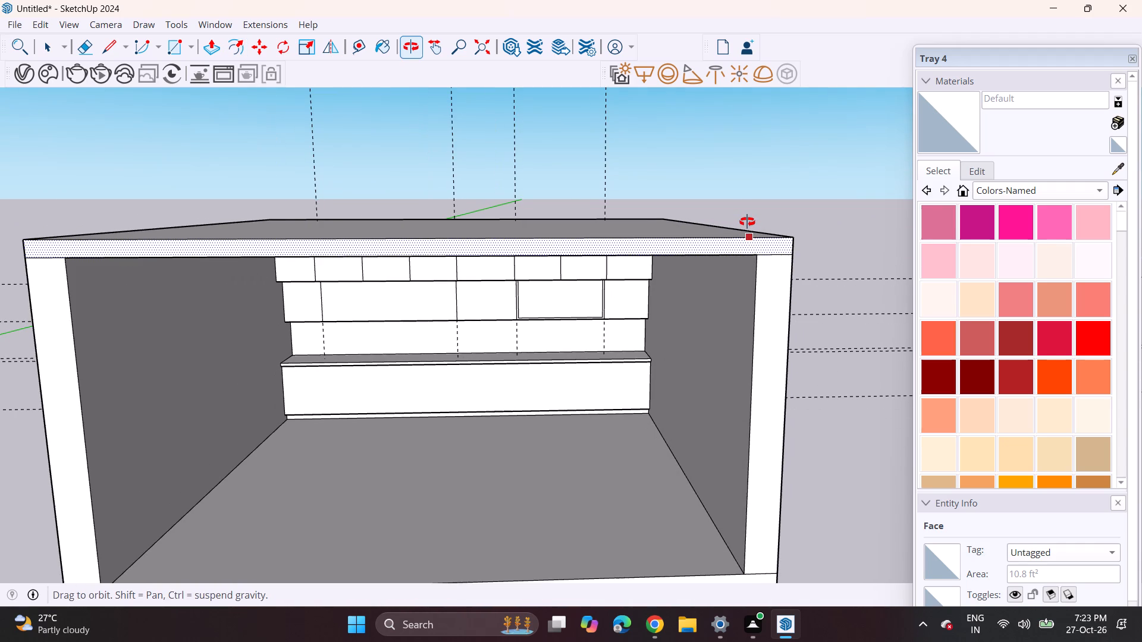
{"action": "middle_click_drag", "start_coordinate": [747, 222], "coordinate": [748, 222]}
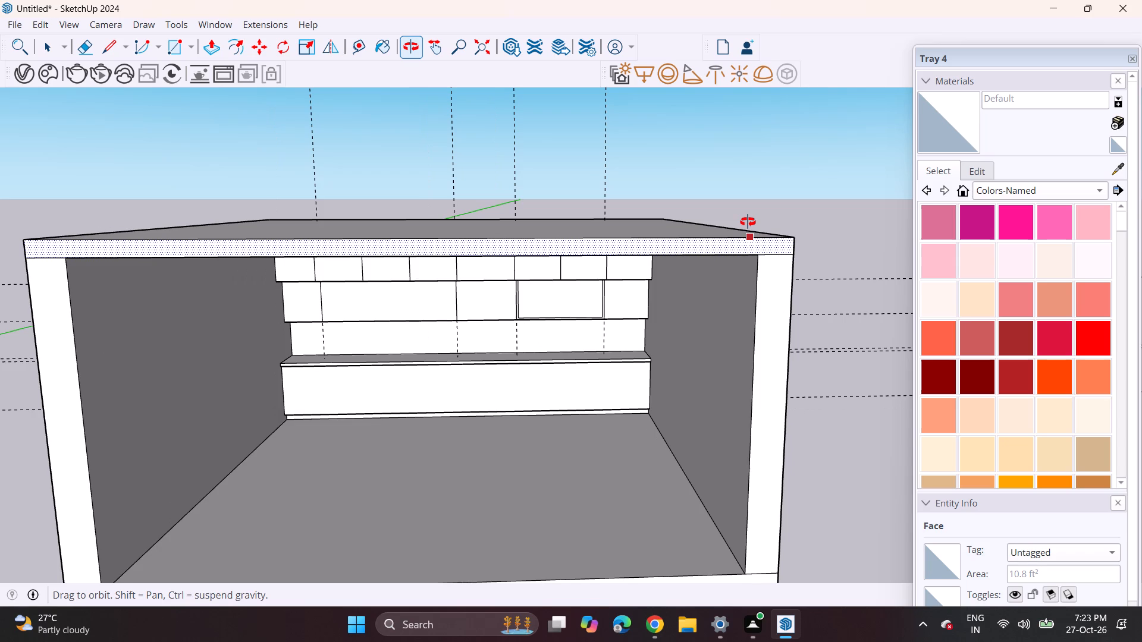
{"action": "middle_click_drag", "start_coordinate": [748, 222], "coordinate": [784, 182]}
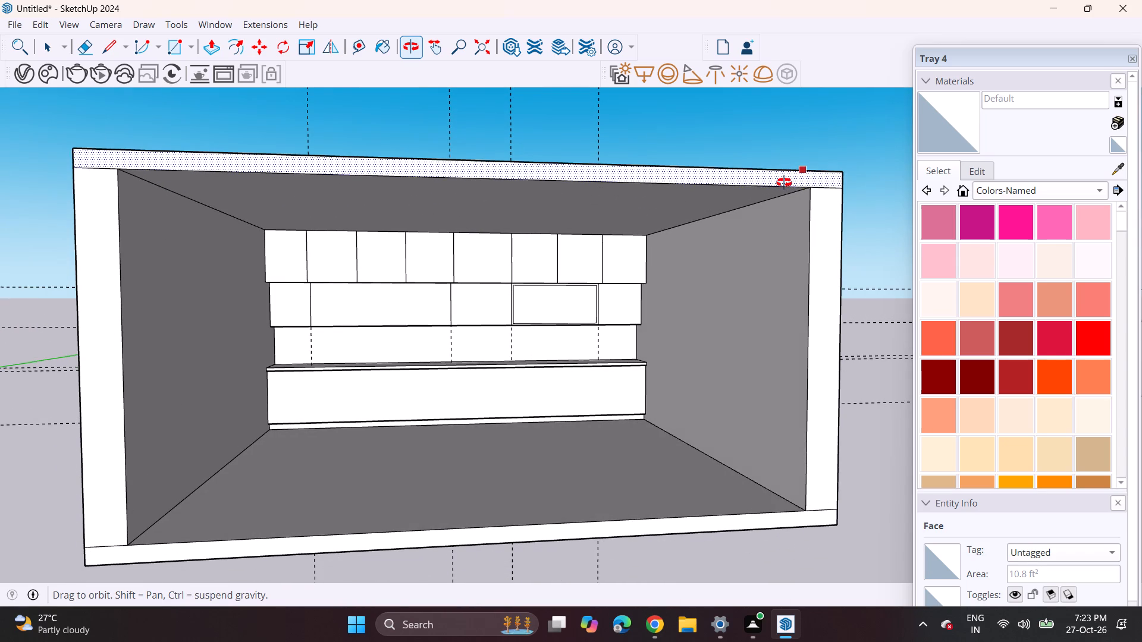
{"action": "middle_click_drag", "start_coordinate": [784, 182], "coordinate": [817, 212]}
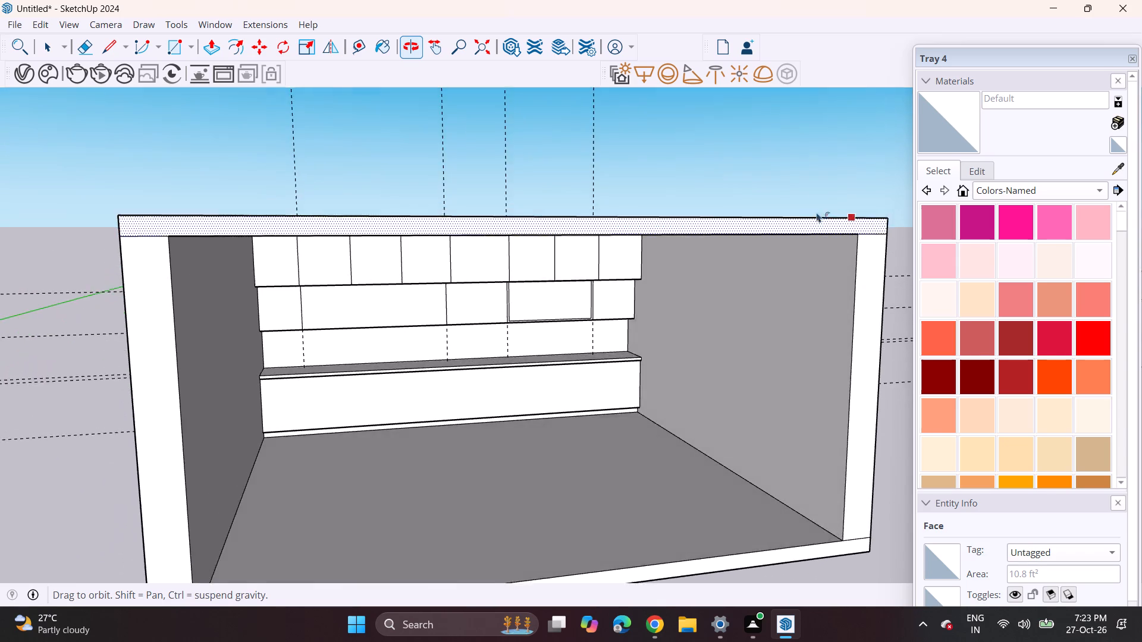
{"action": "scroll", "coordinate": [817, 207], "scroll_direction": "up", "scroll_amount": 1}
{"action": "scroll", "coordinate": [817, 195], "scroll_direction": "down", "scroll_amount": 1}
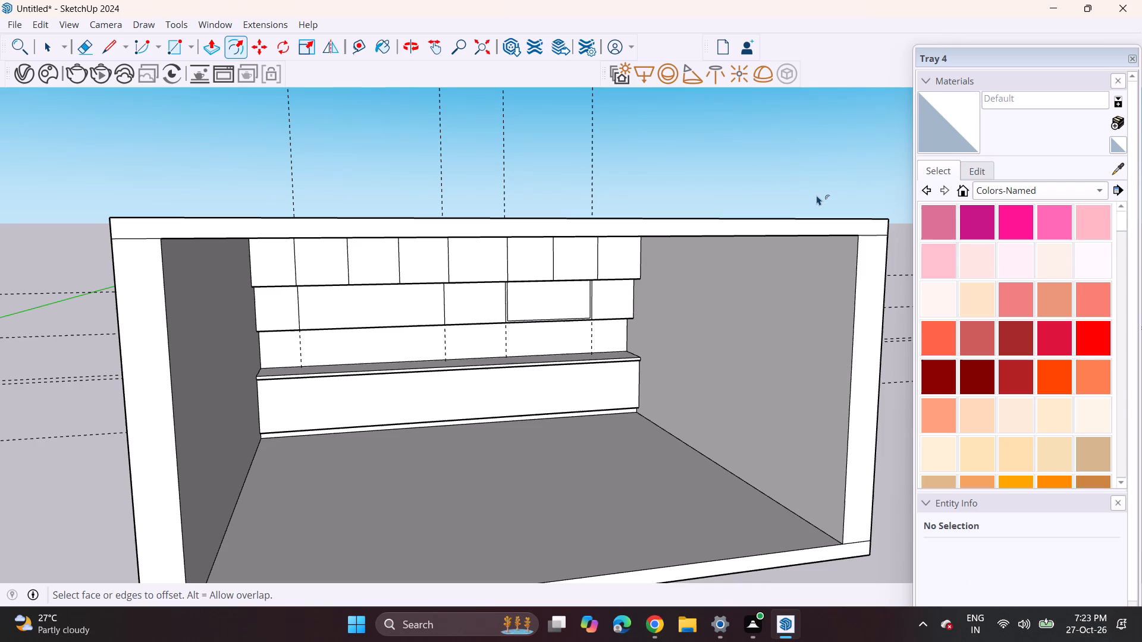
{"action": "middle_click_drag", "start_coordinate": [821, 193], "coordinate": [824, 193]}
{"action": "scroll", "coordinate": [821, 193], "scroll_direction": "up", "scroll_amount": 1}
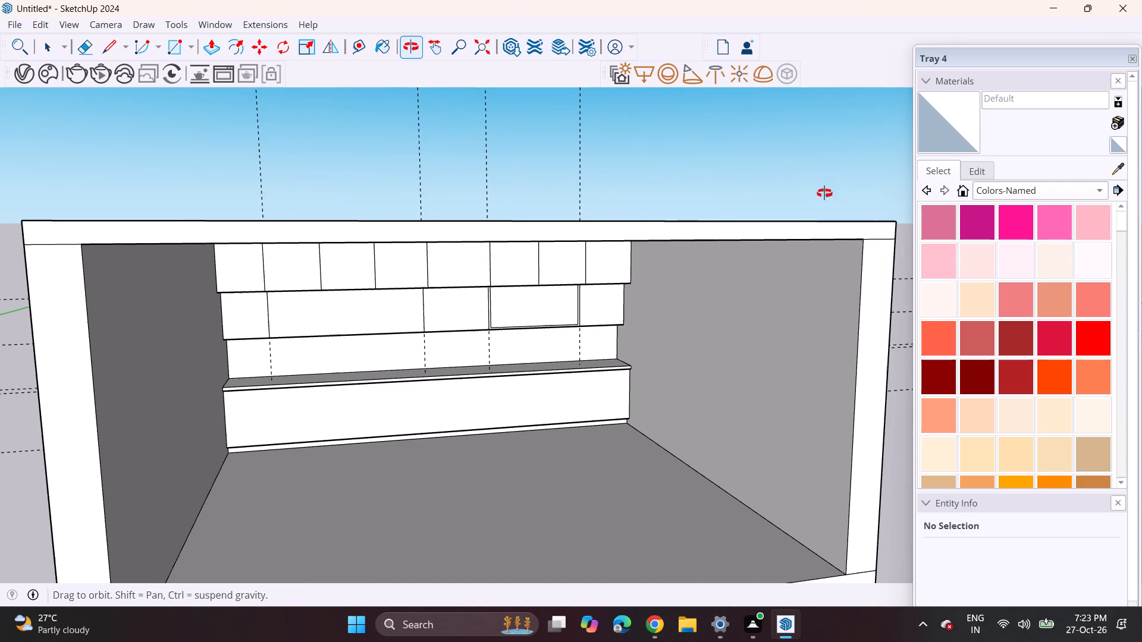
{"action": "middle_click_drag", "start_coordinate": [824, 193], "coordinate": [826, 193]}
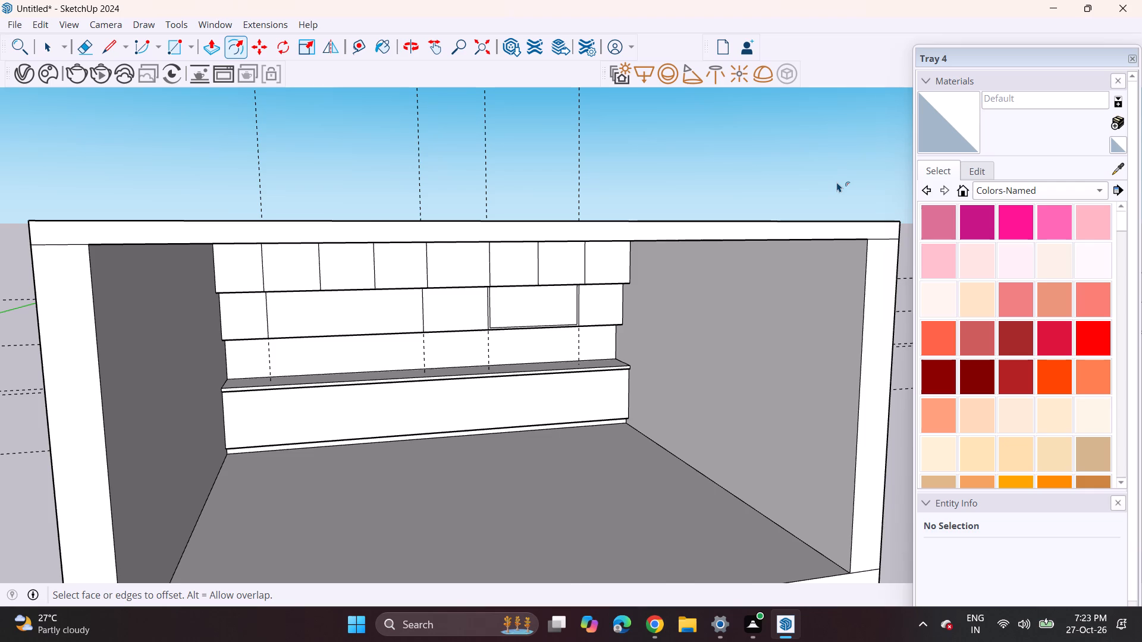
{"action": "scroll", "coordinate": [838, 183], "scroll_direction": "down", "scroll_amount": 1}
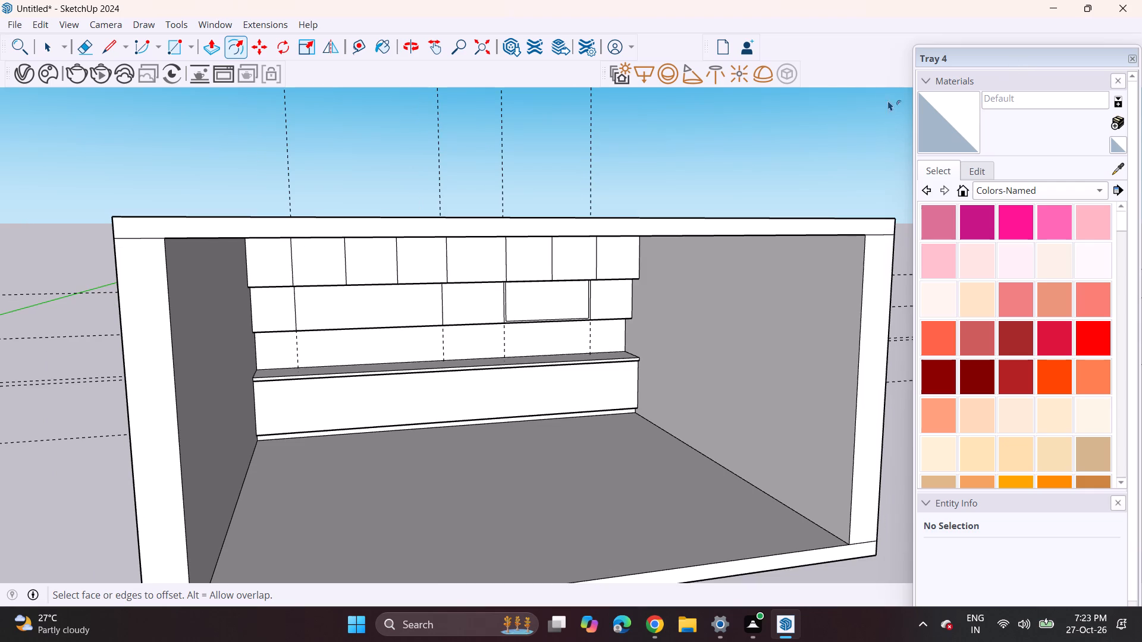
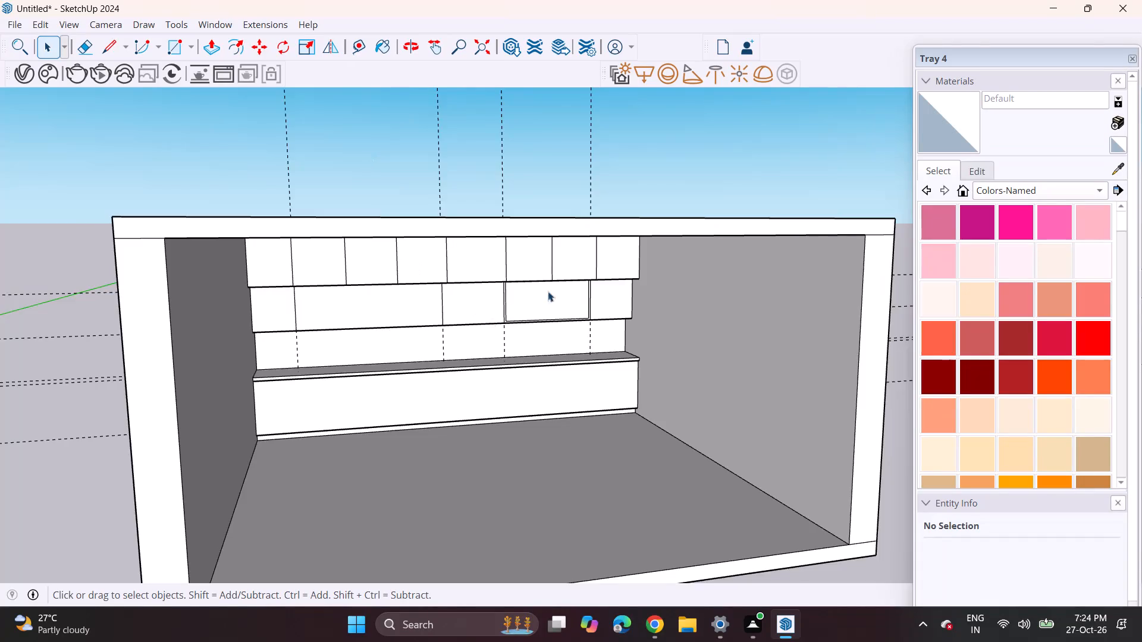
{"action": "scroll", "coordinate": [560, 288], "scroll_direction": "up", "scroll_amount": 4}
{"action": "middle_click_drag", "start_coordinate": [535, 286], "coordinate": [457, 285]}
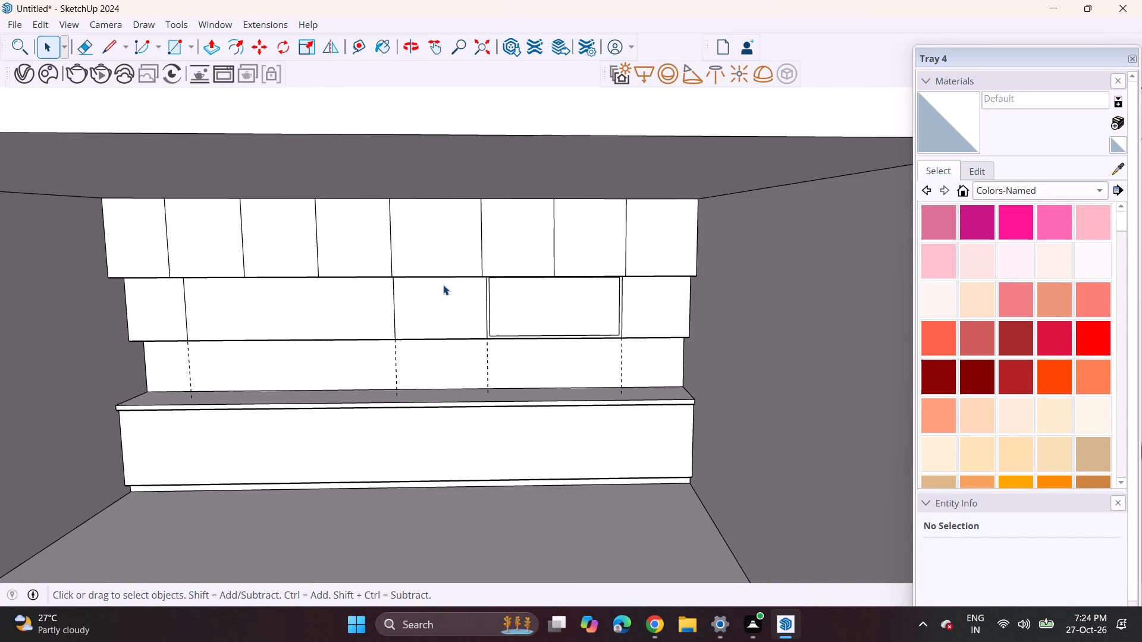
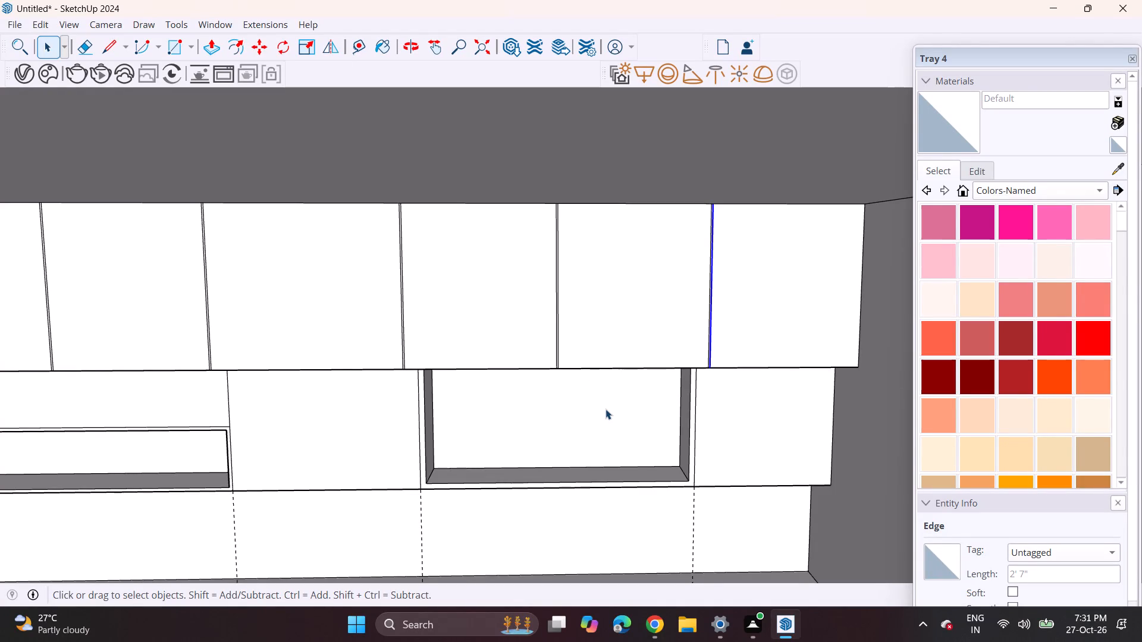
Copy the two collinear vertical edges at the right end of the long niche section 0.3" toward the adjacent plain panel.
{"action": "scroll", "coordinate": [605, 409], "scroll_direction": "down", "scroll_amount": 1}
{"action": "scroll", "coordinate": [605, 409], "scroll_direction": "up", "scroll_amount": 1}
{"action": "scroll", "coordinate": [605, 409], "scroll_direction": "down", "scroll_amount": 2}
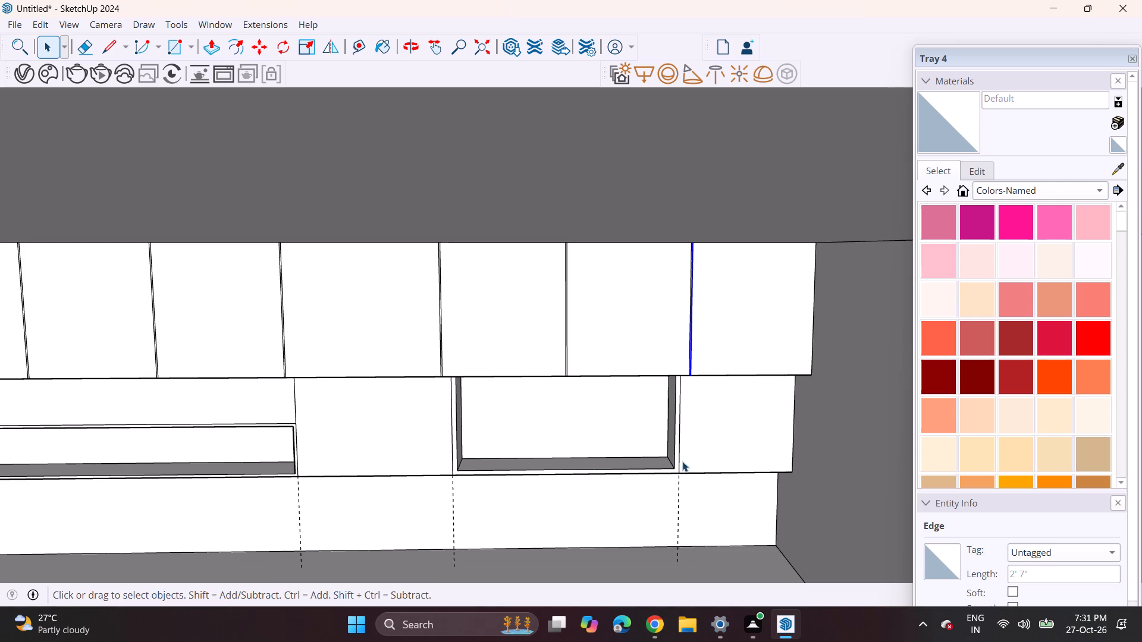
{"action": "scroll", "coordinate": [616, 455], "scroll_direction": "down", "scroll_amount": 4}
{"action": "middle_click_drag", "start_coordinate": [497, 454], "coordinate": [490, 308]}
{"action": "middle_click_drag", "start_coordinate": [407, 399], "coordinate": [430, 352], "text": "shift"}
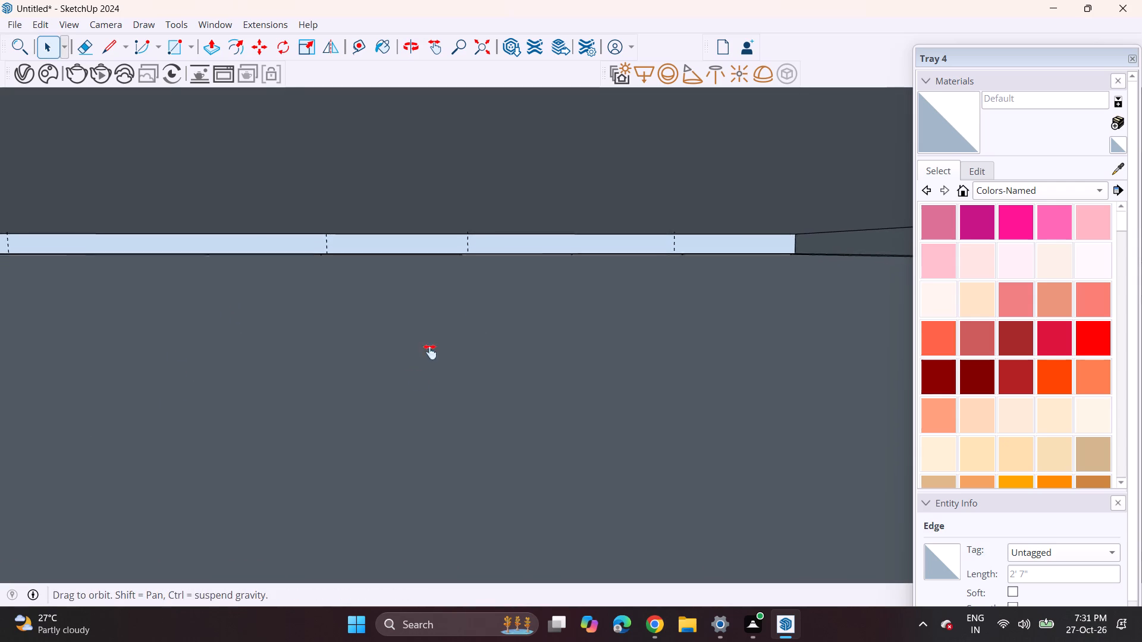
{"action": "middle_click_drag", "start_coordinate": [430, 352], "coordinate": [539, 226], "text": "shift"}
{"action": "middle_click_drag", "start_coordinate": [431, 385], "coordinate": [526, 291], "text": "shift"}
{"action": "scroll", "coordinate": [443, 322], "scroll_direction": "up", "scroll_amount": 9}
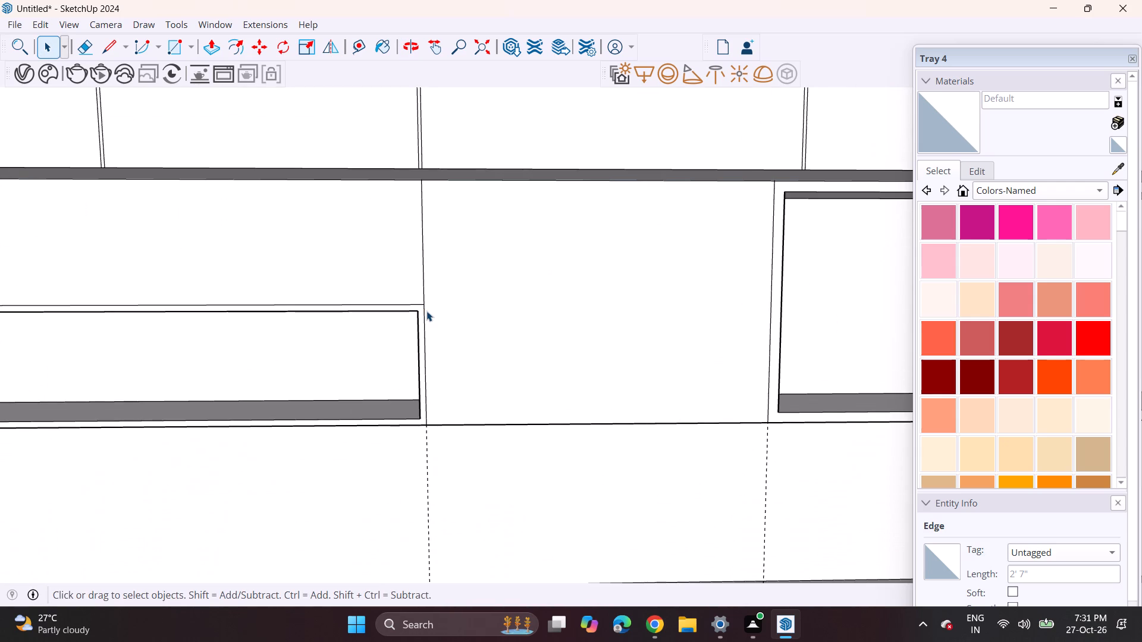
{"action": "left_click", "coordinate": [426, 311]}
{"action": "left_click", "coordinate": [425, 319]}
{"action": "scroll", "coordinate": [425, 319], "scroll_direction": "up", "scroll_amount": 7}
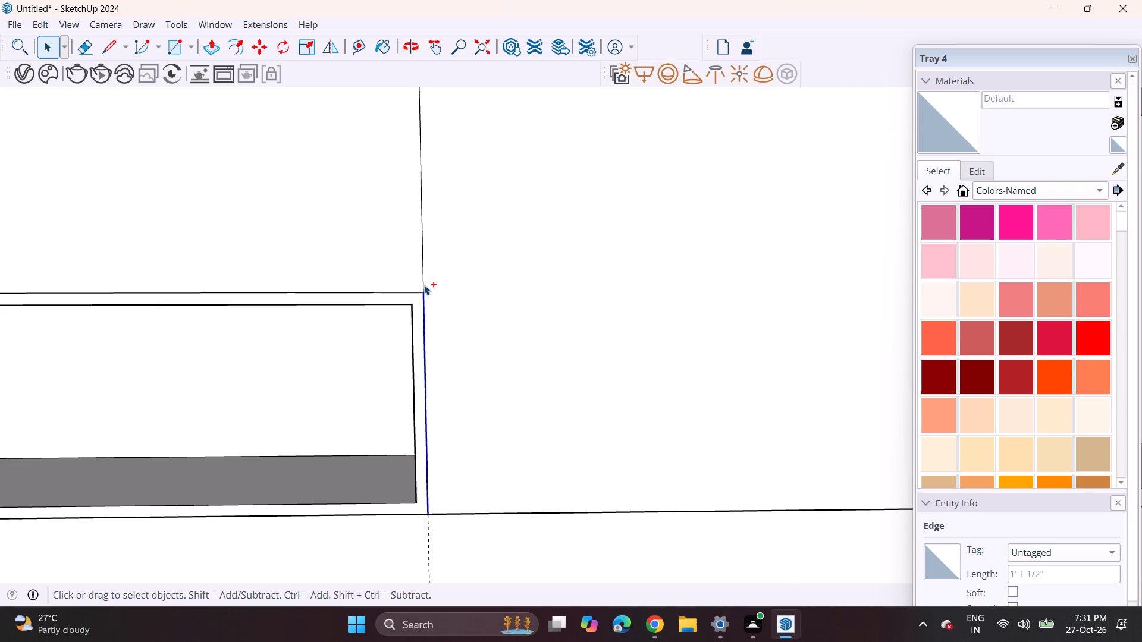
{"action": "left_click", "coordinate": [424, 285], "text": "ctrl"}
{"action": "left_click", "coordinate": [261, 52]}
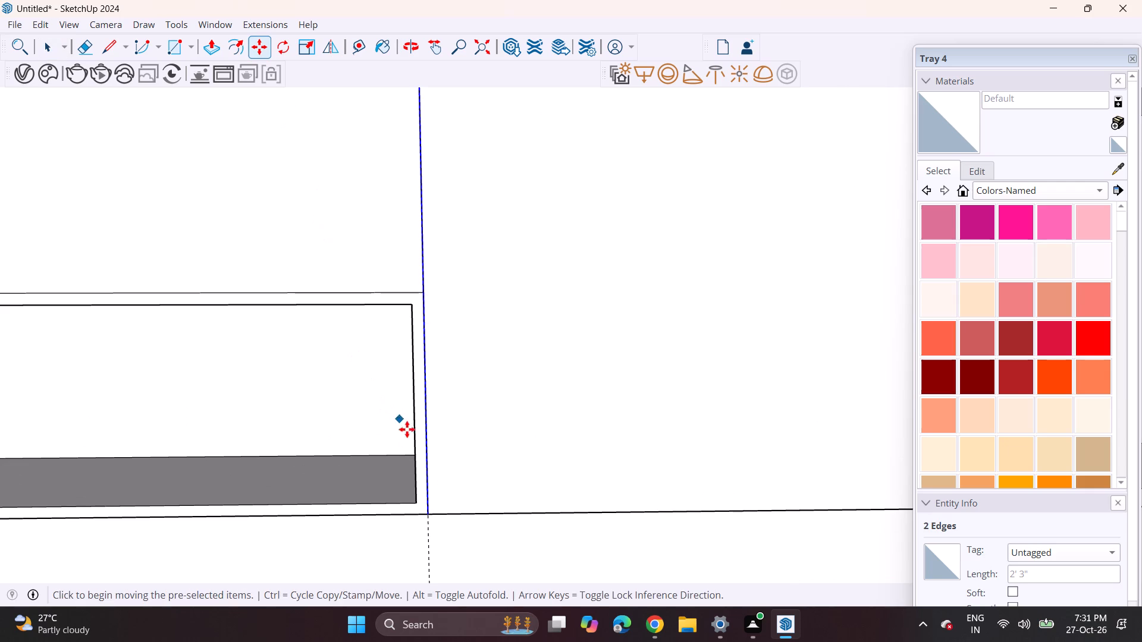
{"action": "left_click", "coordinate": [427, 516]}
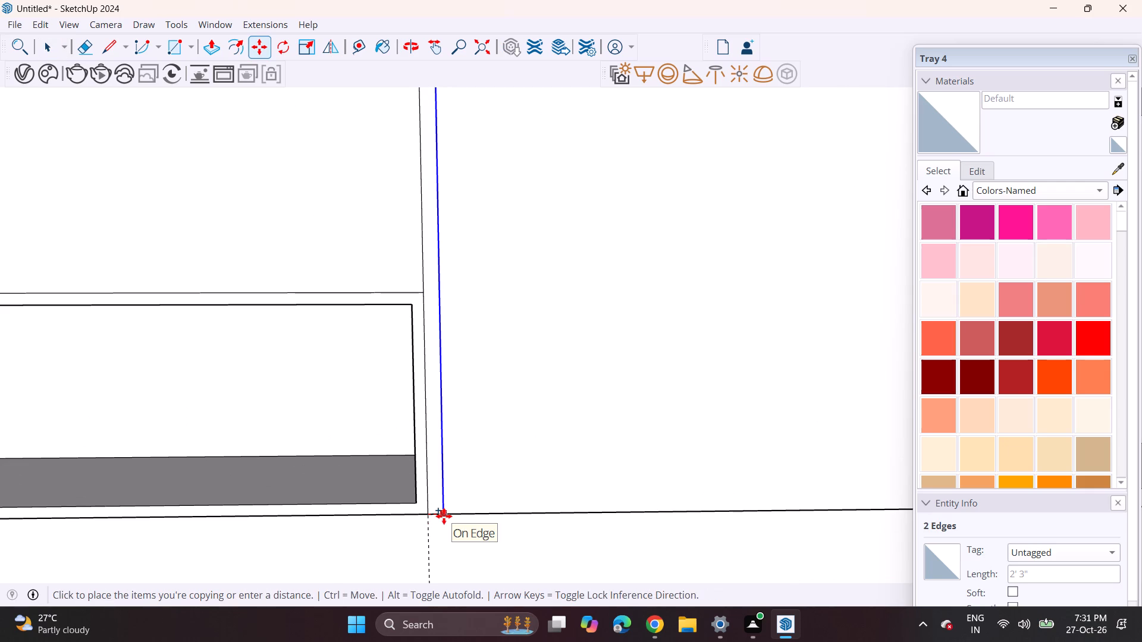
{"action": "type", "text": "0.3"}
{"action": "key", "text": "Return"}
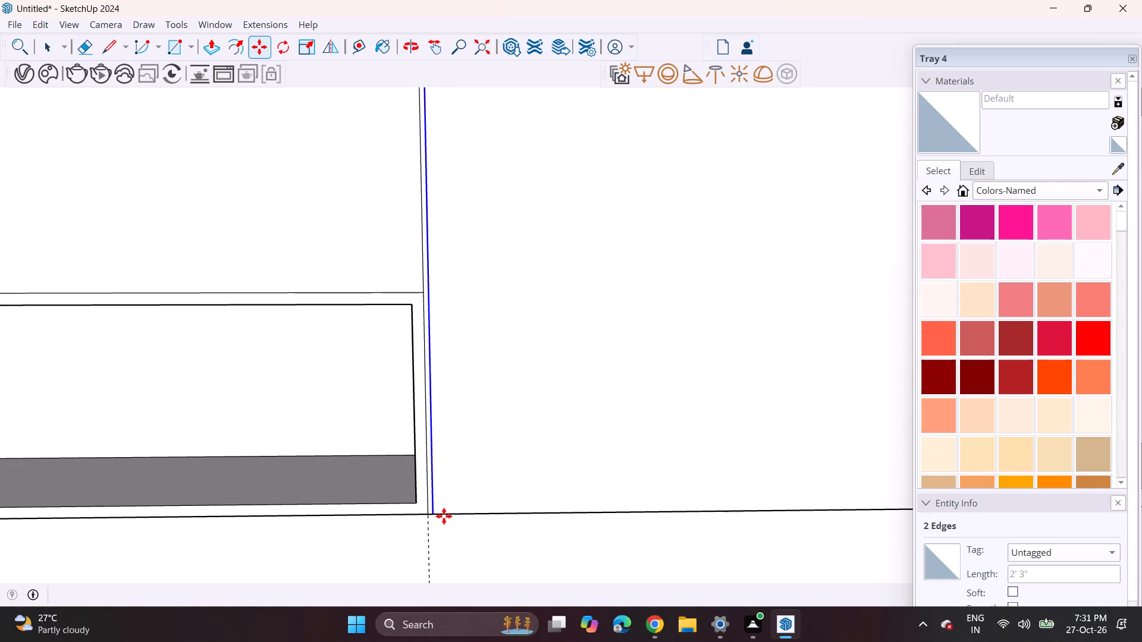
Copy the vertical edge at the plain panel's other side, beside the right open niche, 0.3" inward onto the panel.
{"action": "scroll", "coordinate": [429, 522], "scroll_direction": "down", "scroll_amount": 1}
{"action": "scroll", "coordinate": [425, 522], "scroll_direction": "up", "scroll_amount": 1}
{"action": "scroll", "coordinate": [425, 522], "scroll_direction": "down", "scroll_amount": 5}
{"action": "middle_click_drag", "start_coordinate": [631, 493], "coordinate": [445, 459]}
{"action": "scroll", "coordinate": [617, 475], "scroll_direction": "up", "scroll_amount": 5}
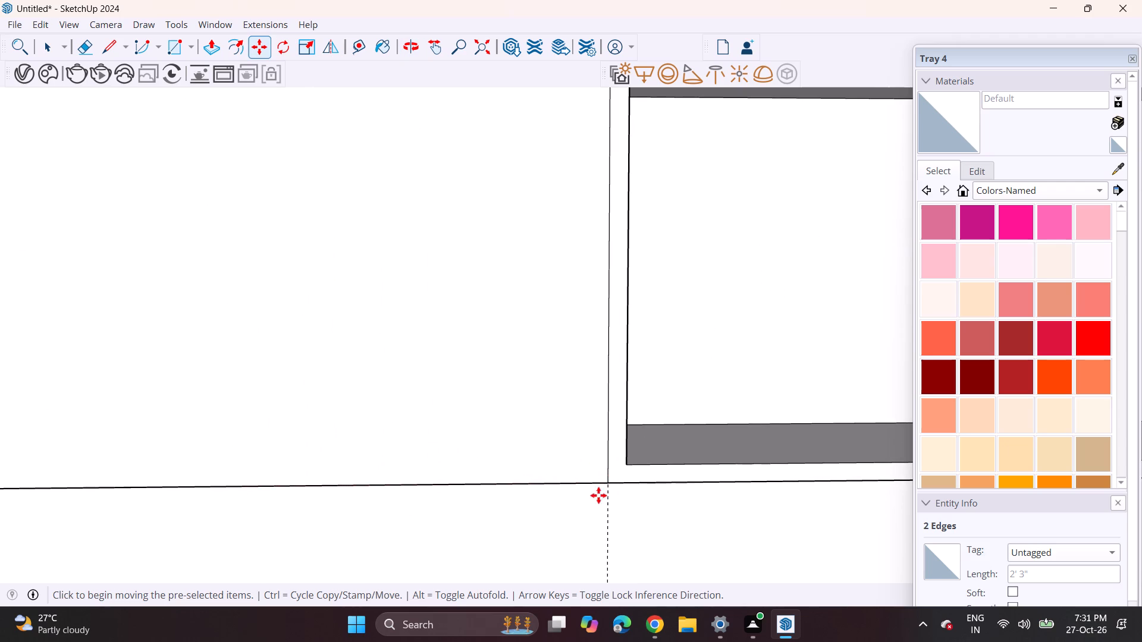
{"action": "key", "text": "space"}
{"action": "left_click", "coordinate": [606, 469]}
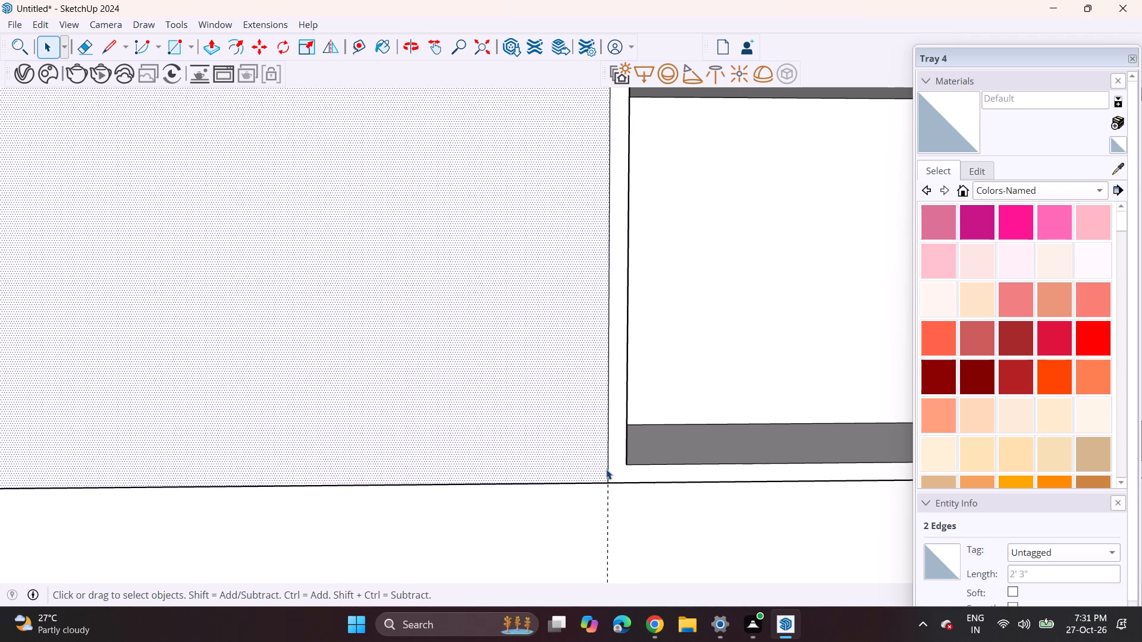
{"action": "left_click", "coordinate": [607, 476]}
{"action": "key", "text": "m"}
{"action": "left_click", "coordinate": [607, 479]}
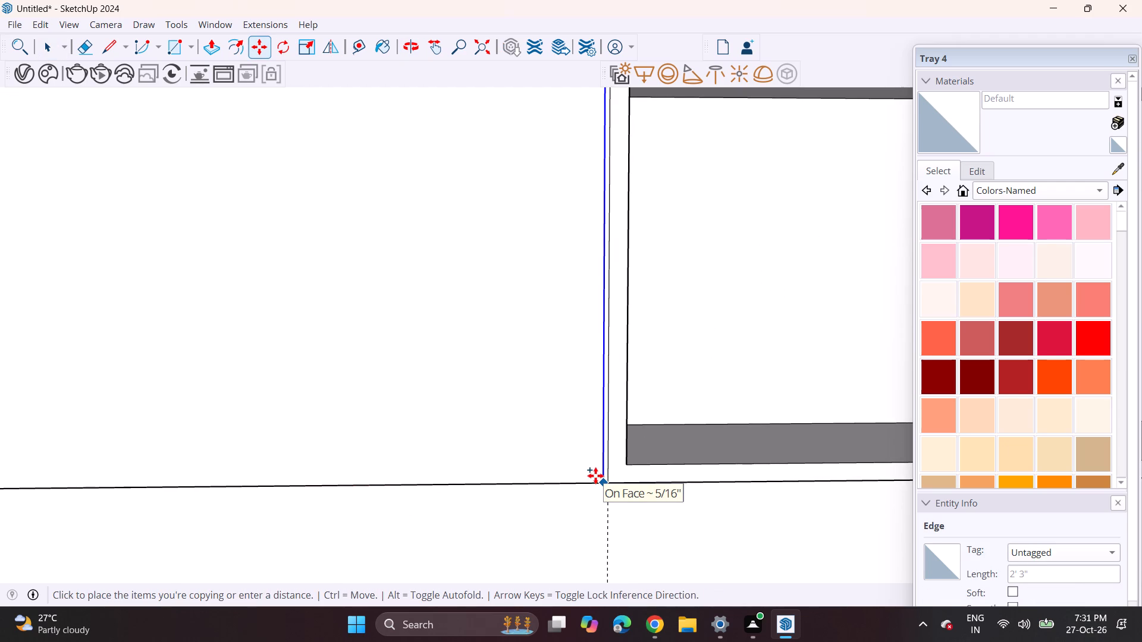
{"action": "type", "text": "0.3"}
{"action": "key", "text": "Return"}
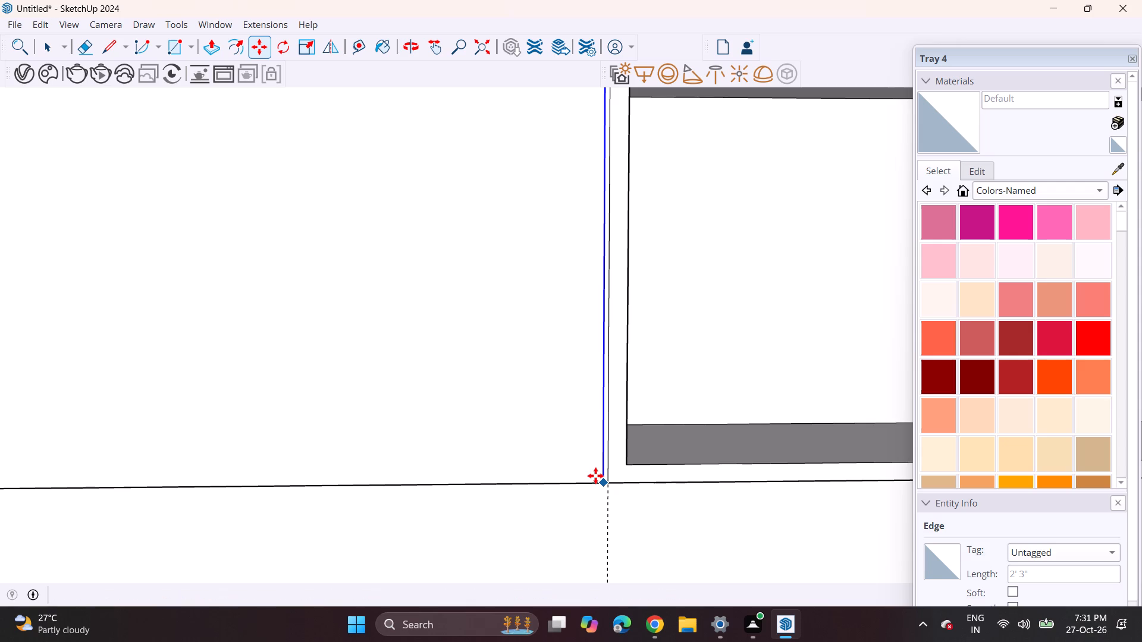
{"action": "scroll", "coordinate": [595, 476], "scroll_direction": "down", "scroll_amount": 6}
{"action": "scroll", "coordinate": [582, 475], "scroll_direction": "up", "scroll_amount": 1}
{"action": "scroll", "coordinate": [580, 475], "scroll_direction": "down", "scroll_amount": 5}
{"action": "scroll", "coordinate": [481, 467], "scroll_direction": "down", "scroll_amount": 4}
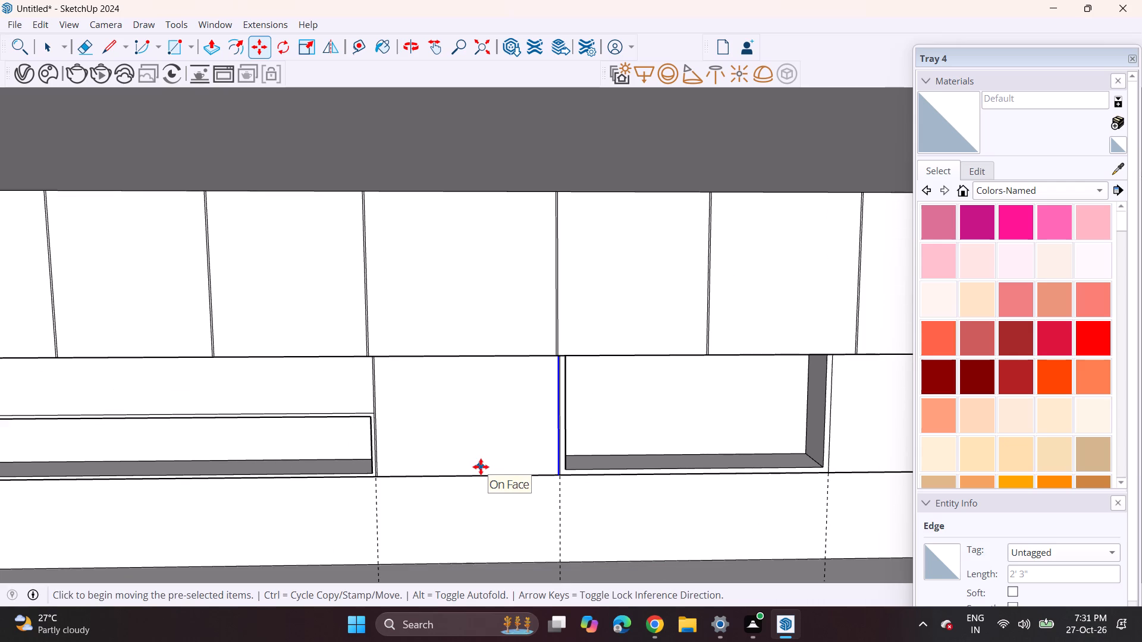
{"action": "scroll", "coordinate": [369, 449], "scroll_direction": "up", "scroll_amount": 1}
{"action": "scroll", "coordinate": [369, 449], "scroll_direction": "down", "scroll_amount": 3}
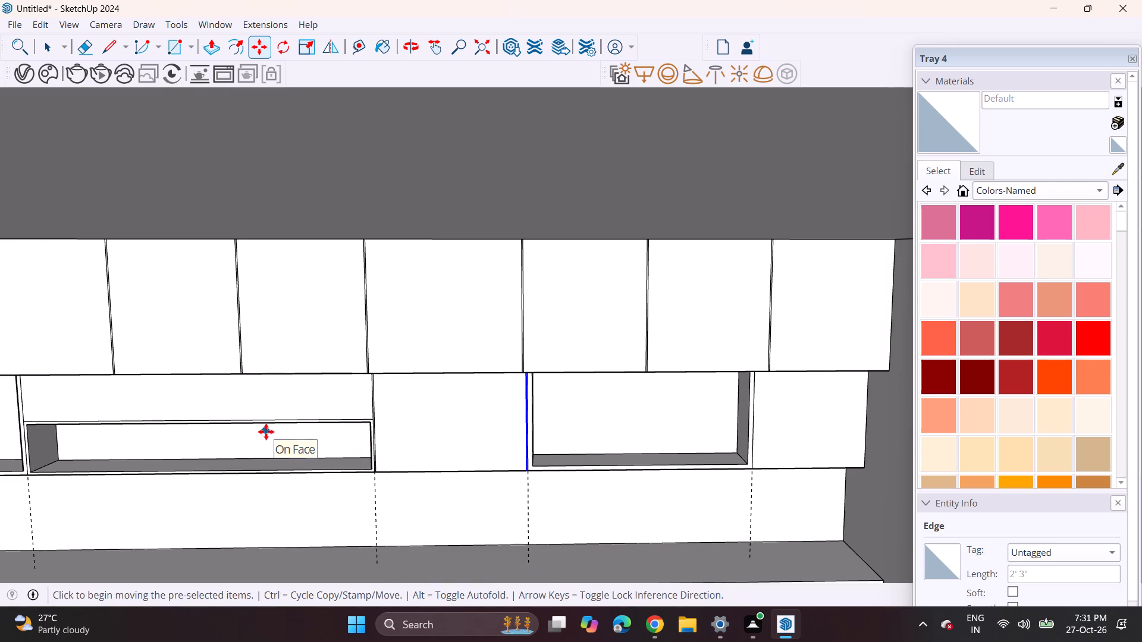
{"action": "key", "text": "space"}
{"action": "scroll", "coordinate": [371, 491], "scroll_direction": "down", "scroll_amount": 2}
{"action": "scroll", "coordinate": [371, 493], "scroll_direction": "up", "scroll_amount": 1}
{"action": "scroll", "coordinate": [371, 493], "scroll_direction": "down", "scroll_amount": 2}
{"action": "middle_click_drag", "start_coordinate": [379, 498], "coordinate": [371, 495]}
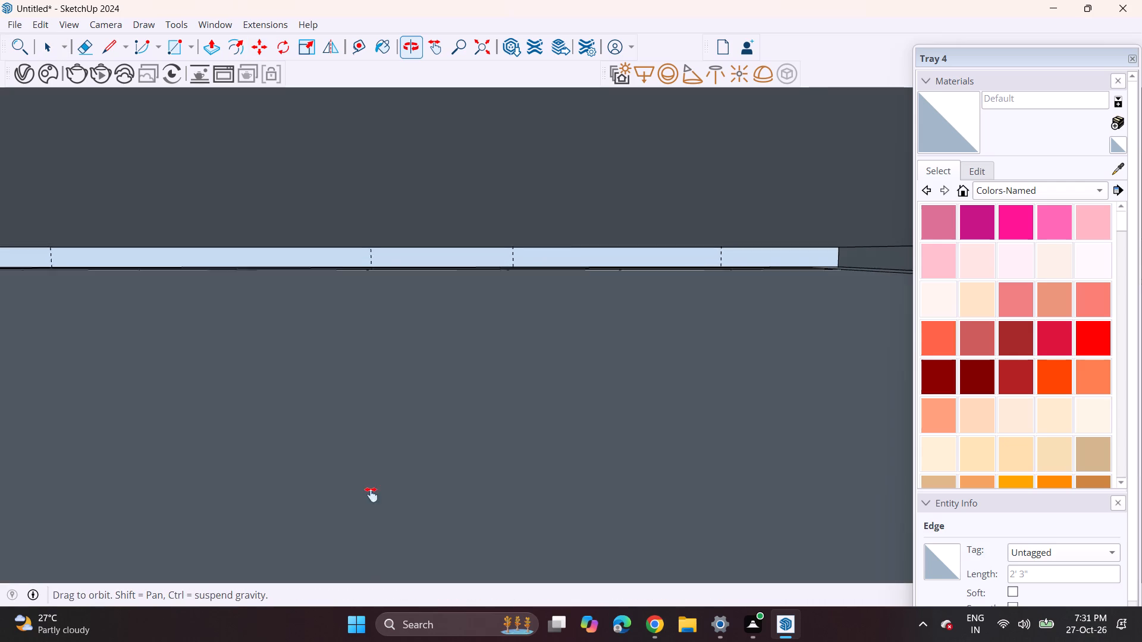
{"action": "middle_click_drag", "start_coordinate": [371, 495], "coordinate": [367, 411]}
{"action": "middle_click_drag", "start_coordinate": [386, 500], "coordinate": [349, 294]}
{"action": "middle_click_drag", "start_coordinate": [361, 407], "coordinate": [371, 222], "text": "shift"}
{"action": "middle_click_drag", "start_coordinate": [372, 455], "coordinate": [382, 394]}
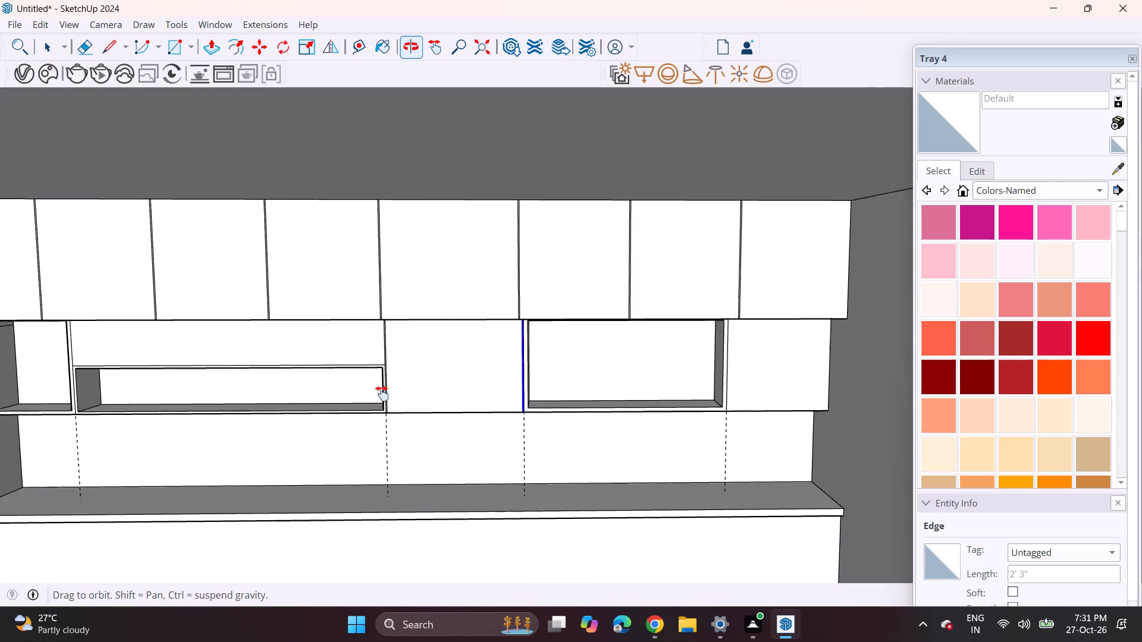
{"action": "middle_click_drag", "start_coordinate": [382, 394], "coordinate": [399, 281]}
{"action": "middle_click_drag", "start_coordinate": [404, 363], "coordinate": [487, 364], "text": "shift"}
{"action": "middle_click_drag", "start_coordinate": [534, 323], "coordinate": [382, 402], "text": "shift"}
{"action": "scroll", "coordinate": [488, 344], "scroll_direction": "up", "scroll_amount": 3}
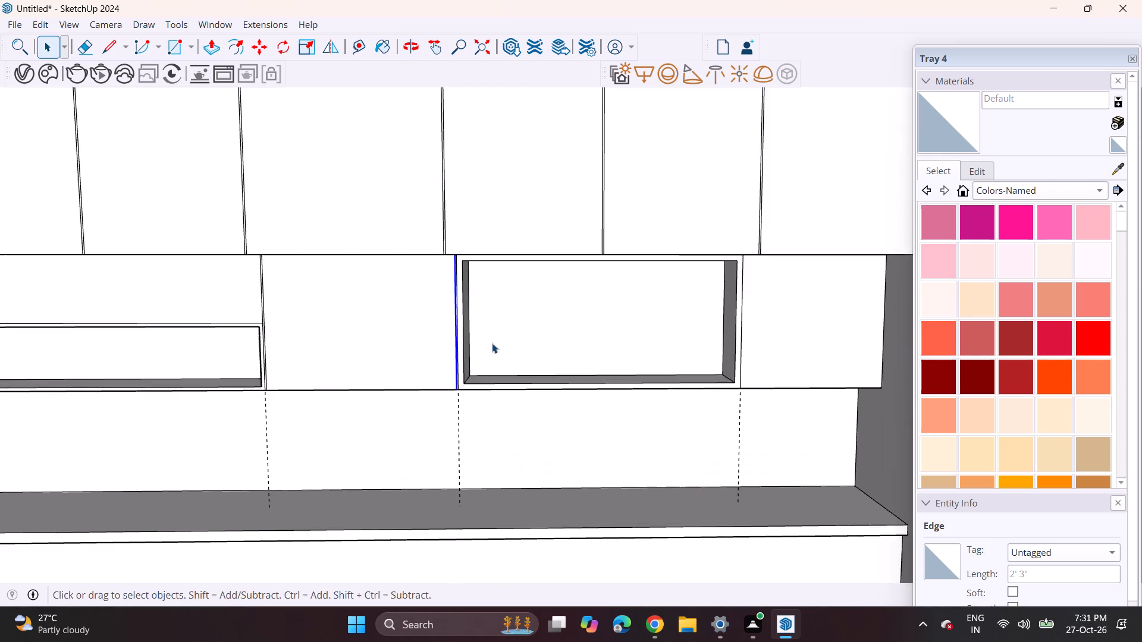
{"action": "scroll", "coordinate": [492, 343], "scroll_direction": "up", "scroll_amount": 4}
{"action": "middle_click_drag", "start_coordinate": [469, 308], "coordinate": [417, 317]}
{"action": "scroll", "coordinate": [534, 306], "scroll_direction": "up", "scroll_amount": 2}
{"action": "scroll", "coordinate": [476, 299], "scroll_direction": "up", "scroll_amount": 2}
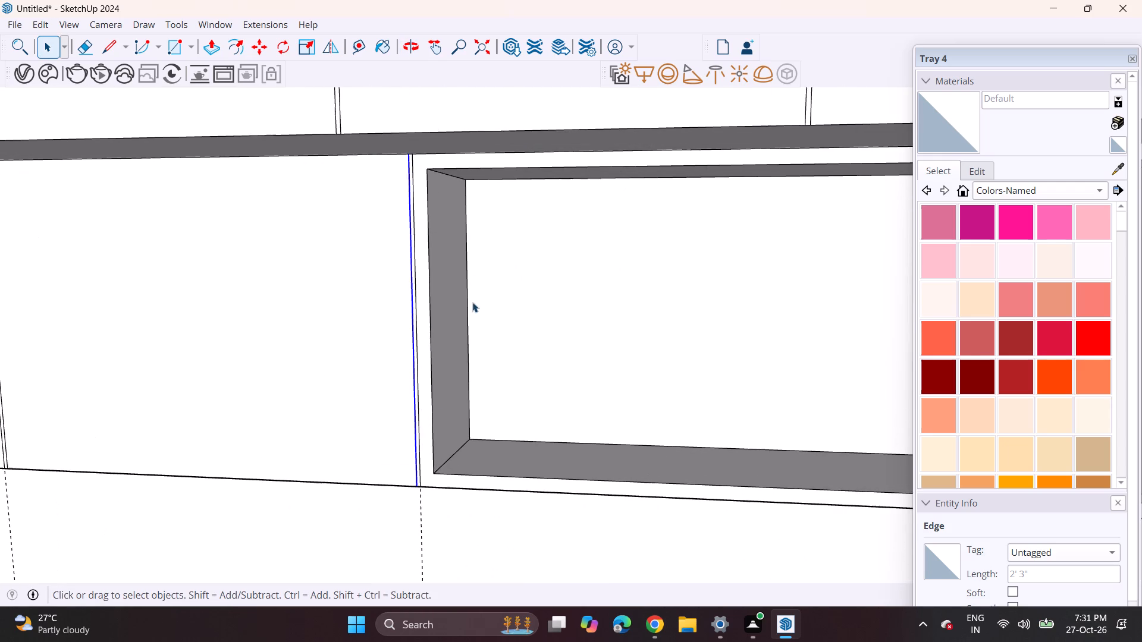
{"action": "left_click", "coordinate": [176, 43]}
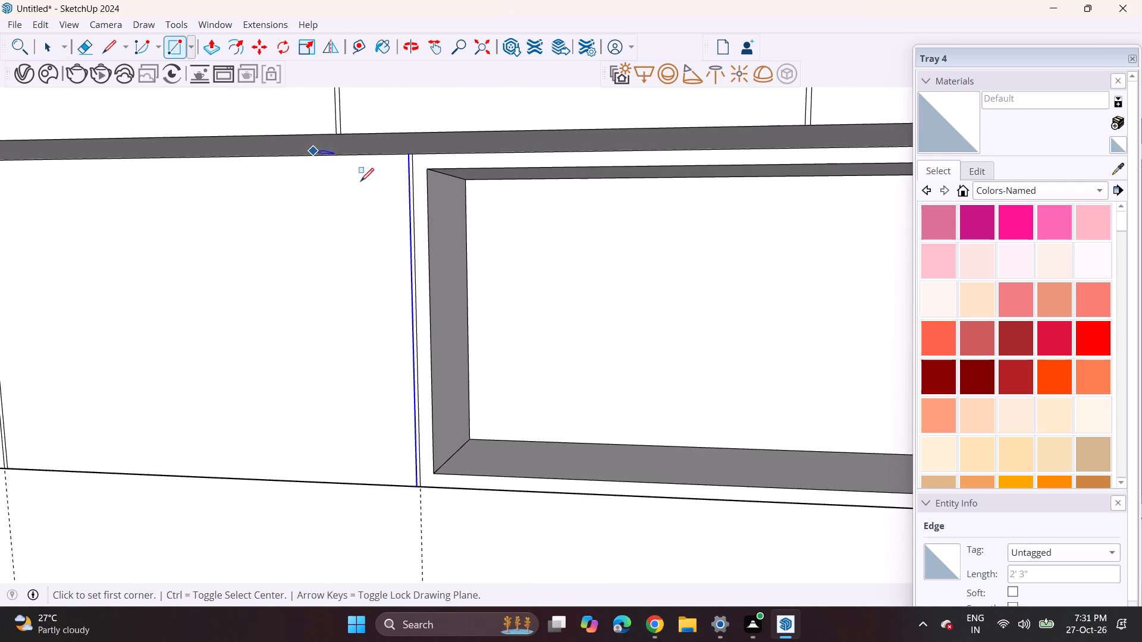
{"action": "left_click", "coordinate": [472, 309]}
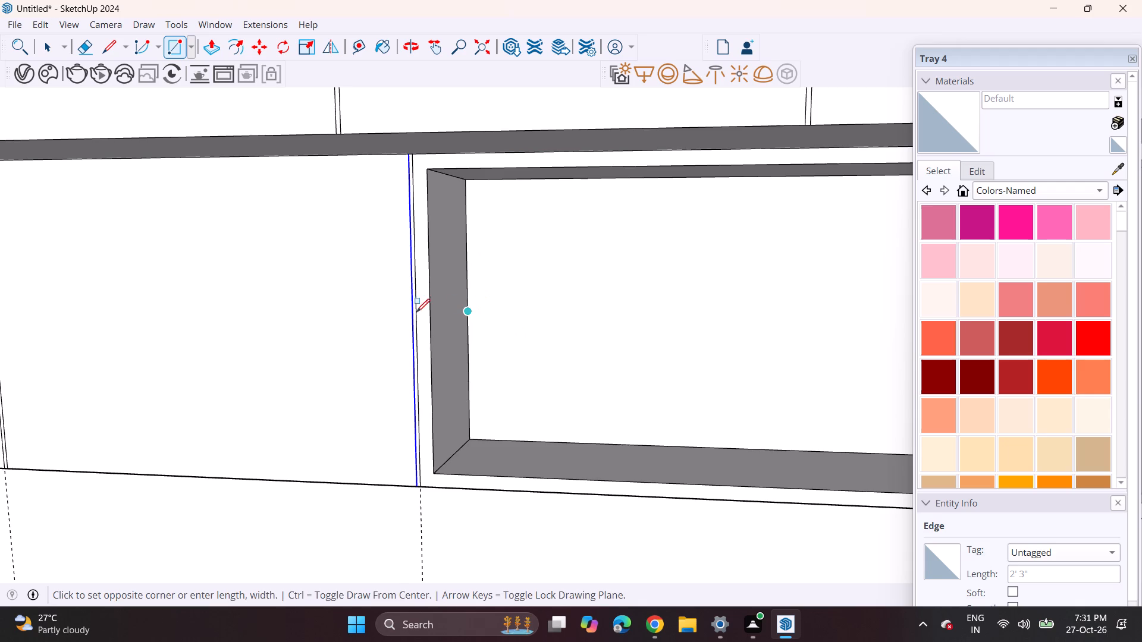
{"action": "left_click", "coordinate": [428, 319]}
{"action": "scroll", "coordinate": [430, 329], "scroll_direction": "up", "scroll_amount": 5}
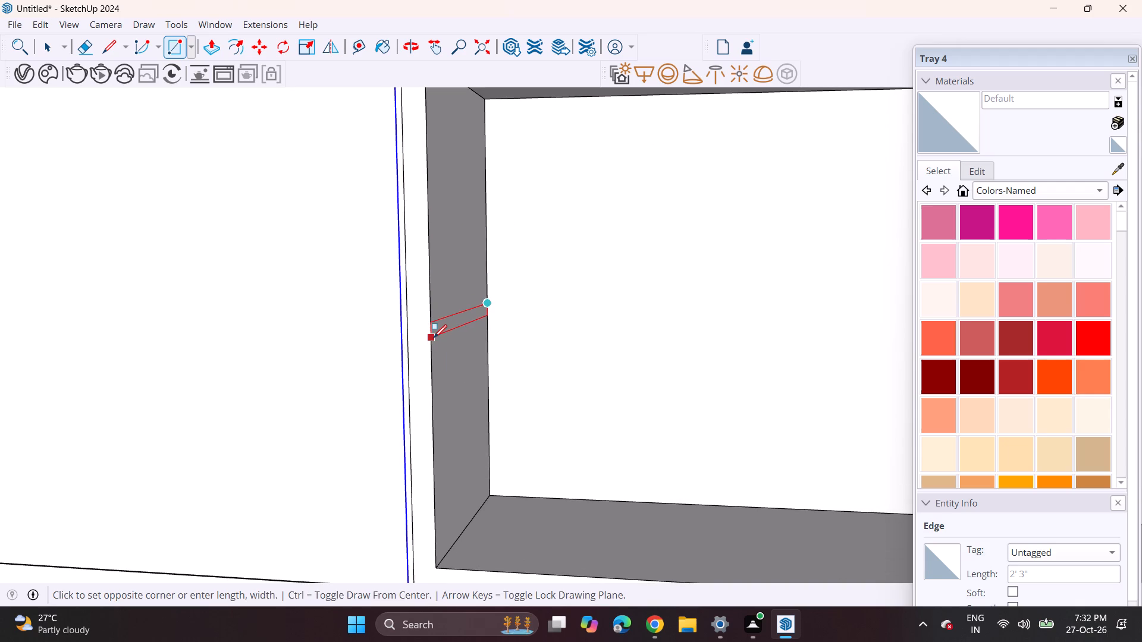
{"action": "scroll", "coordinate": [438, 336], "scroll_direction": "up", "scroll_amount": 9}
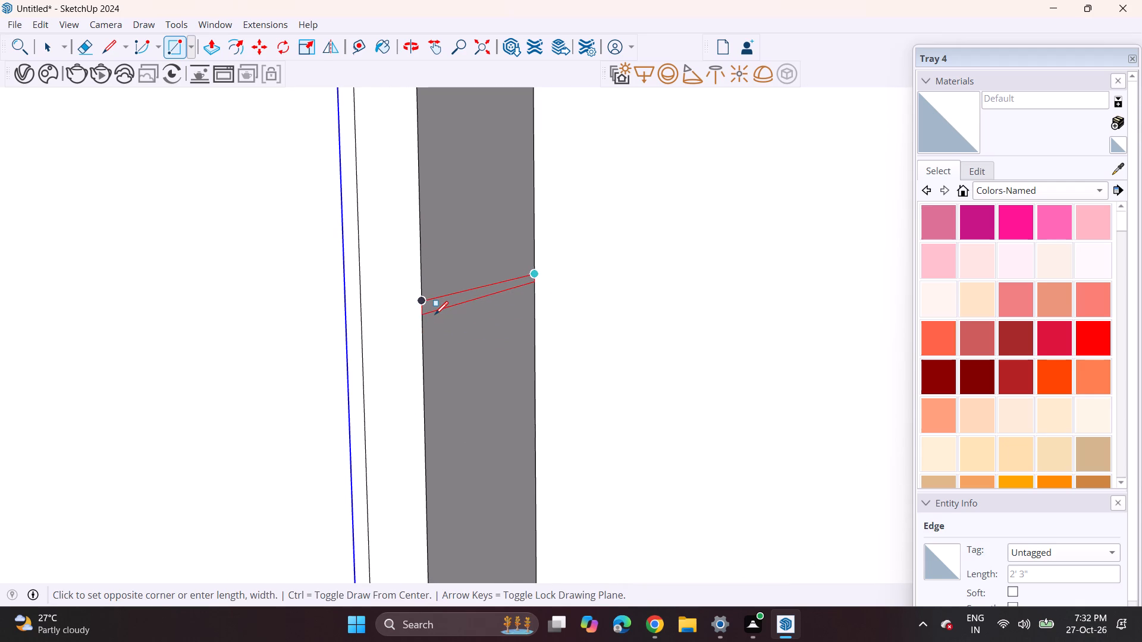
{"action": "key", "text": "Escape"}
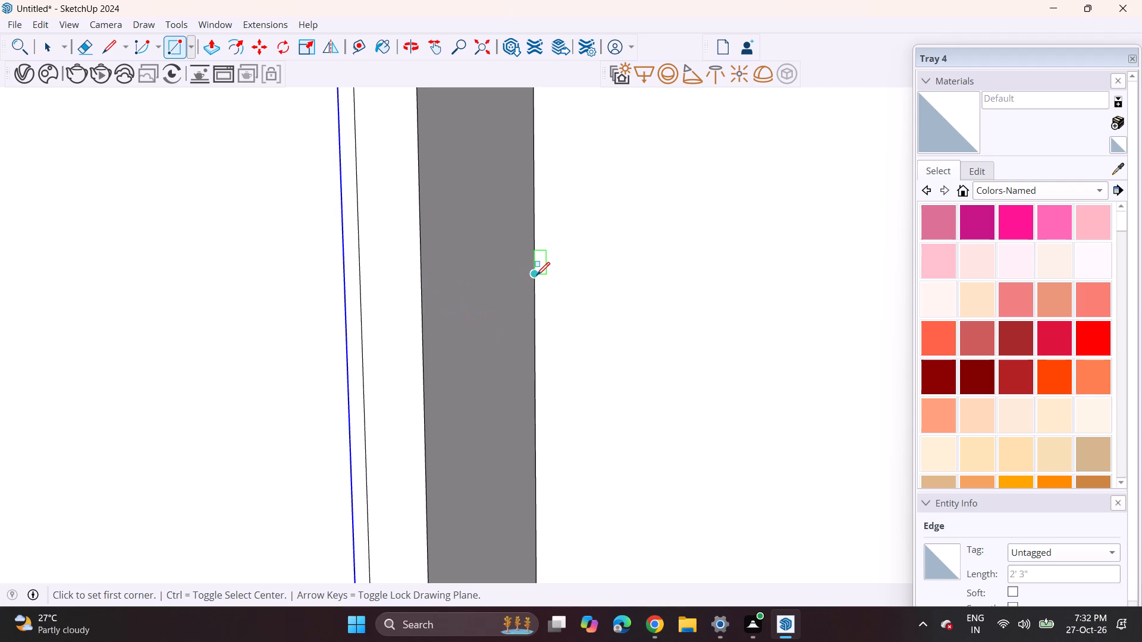
Draw a thin horizontal shelf-profile rectangle at mid-height on the left inner side wall of the right open niche.
{"action": "left_click", "coordinate": [537, 275]}
{"action": "scroll", "coordinate": [435, 300], "scroll_direction": "up", "scroll_amount": 4}
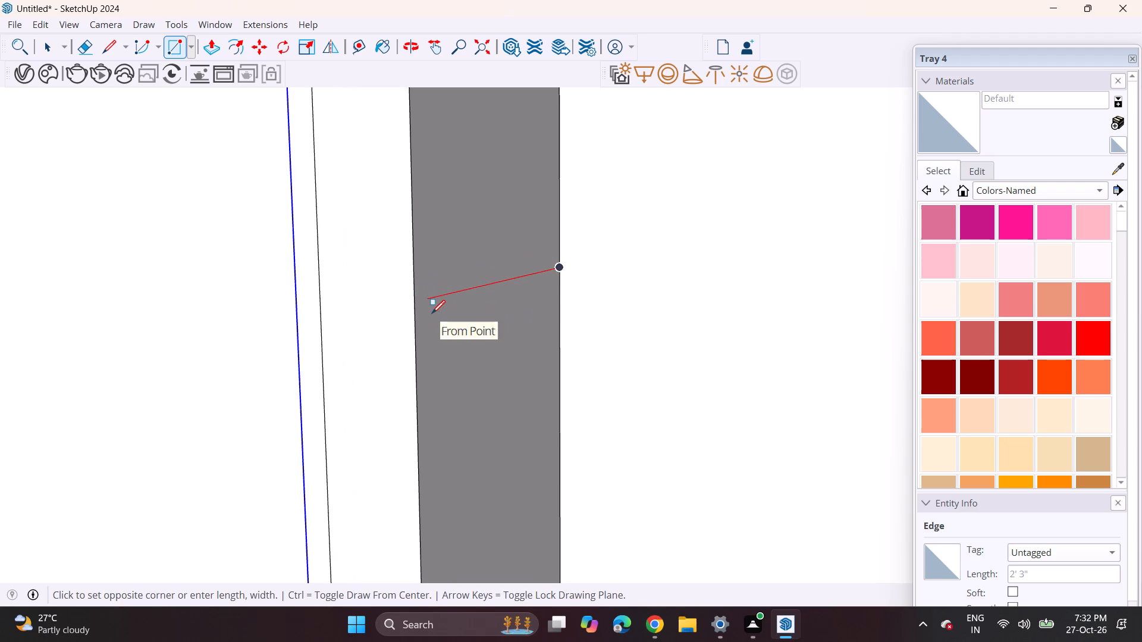
{"action": "left_click", "coordinate": [432, 319]}
{"action": "scroll", "coordinate": [432, 319], "scroll_direction": "down", "scroll_amount": 10}
Push/Pull the thin shelf profile across the right open niche to the opposite side wall.
{"action": "left_click", "coordinate": [211, 41]}
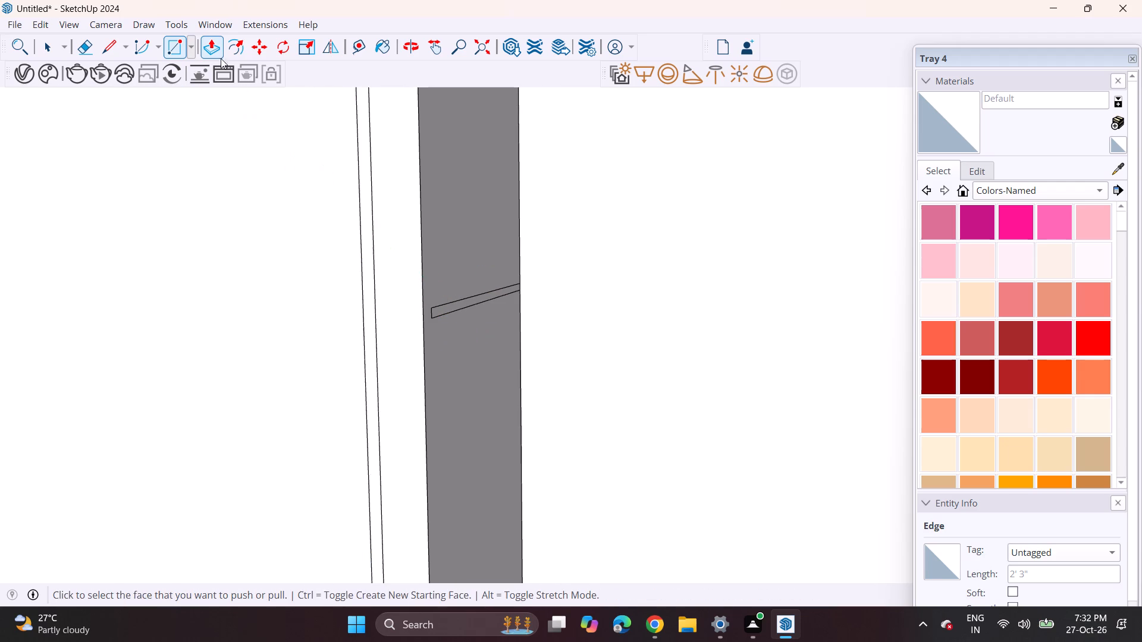
{"action": "left_click", "coordinate": [440, 310]}
{"action": "scroll", "coordinate": [589, 303], "scroll_direction": "up", "scroll_amount": 1}
{"action": "scroll", "coordinate": [588, 304], "scroll_direction": "down", "scroll_amount": 5}
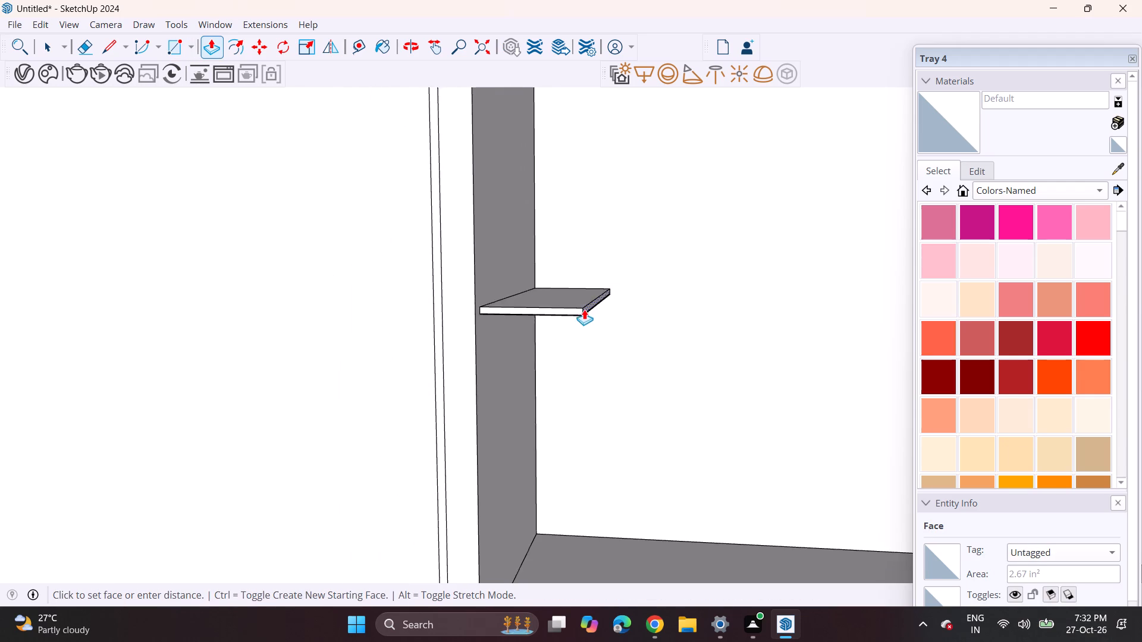
{"action": "middle_click_drag", "start_coordinate": [579, 311], "coordinate": [484, 309]}
{"action": "scroll", "coordinate": [579, 309], "scroll_direction": "down", "scroll_amount": 1}
{"action": "scroll", "coordinate": [573, 309], "scroll_direction": "up", "scroll_amount": 1}
{"action": "scroll", "coordinate": [573, 310], "scroll_direction": "down", "scroll_amount": 3}
{"action": "middle_click_drag", "start_coordinate": [558, 308], "coordinate": [321, 301]}
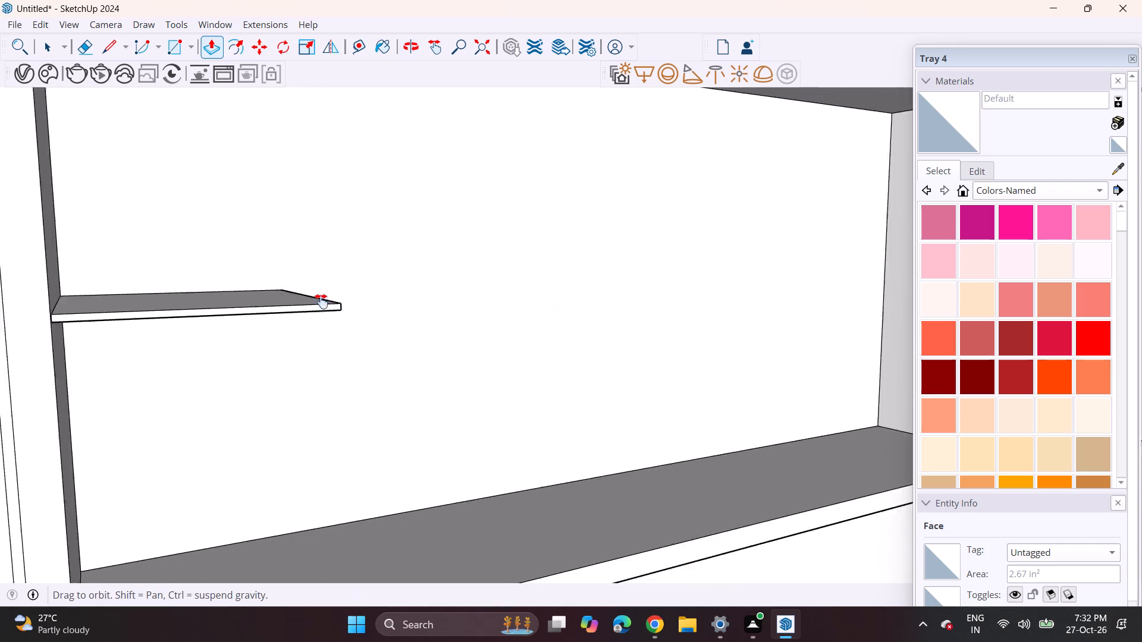
{"action": "middle_click_drag", "start_coordinate": [321, 301], "coordinate": [212, 300]}
{"action": "left_click", "coordinate": [806, 294]}
Draw a thin horizontal shelf-profile rectangle at mid-height on the right inner side wall of the square niche at the run's left end.
{"action": "scroll", "coordinate": [578, 305], "scroll_direction": "down", "scroll_amount": 5}
{"action": "middle_click_drag", "start_coordinate": [509, 328], "coordinate": [772, 303], "text": "shift"}
{"action": "middle_click_drag", "start_coordinate": [746, 296], "coordinate": [537, 296]}
{"action": "scroll", "coordinate": [338, 304], "scroll_direction": "down", "scroll_amount": 3}
{"action": "scroll", "coordinate": [338, 304], "scroll_direction": "up", "scroll_amount": 1}
{"action": "scroll", "coordinate": [338, 304], "scroll_direction": "down", "scroll_amount": 1}
{"action": "middle_click_drag", "start_coordinate": [148, 326], "coordinate": [737, 352], "text": "shift"}
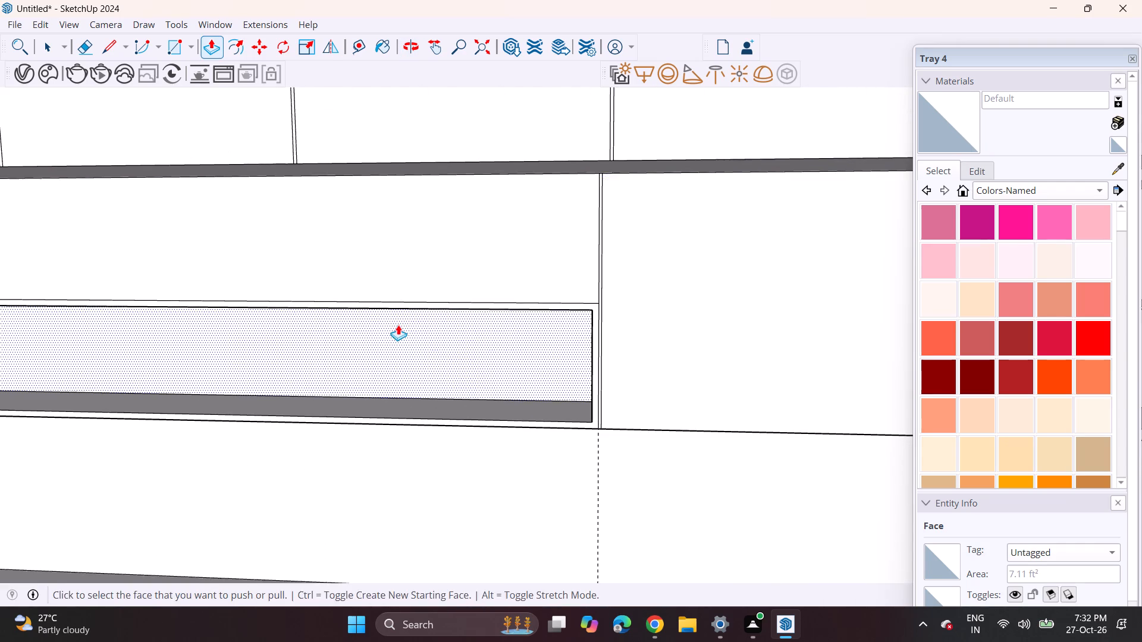
{"action": "middle_click_drag", "start_coordinate": [406, 324], "coordinate": [828, 285], "text": "shift"}
{"action": "middle_click_drag", "start_coordinate": [139, 247], "coordinate": [291, 268], "text": "shift"}
{"action": "middle_click_drag", "start_coordinate": [303, 273], "coordinate": [371, 278]}
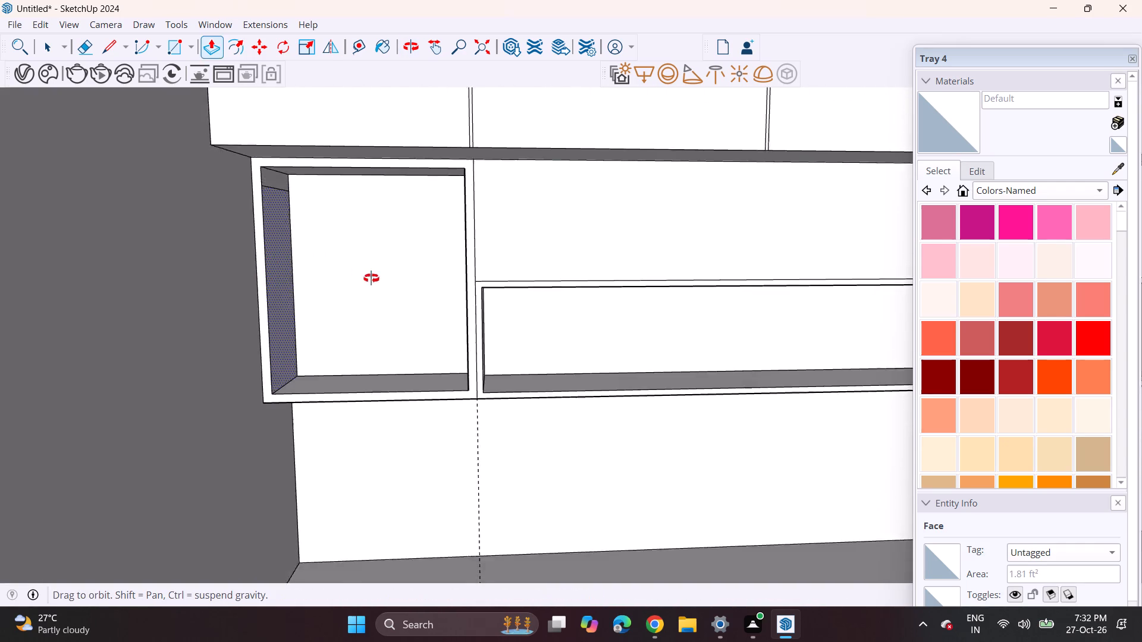
{"action": "middle_click_drag", "start_coordinate": [371, 278], "coordinate": [423, 281]}
{"action": "scroll", "coordinate": [419, 281], "scroll_direction": "up", "scroll_amount": 1}
{"action": "middle_click_drag", "start_coordinate": [387, 275], "coordinate": [350, 282], "text": "shift"}
{"action": "scroll", "coordinate": [353, 282], "scroll_direction": "up", "scroll_amount": 1}
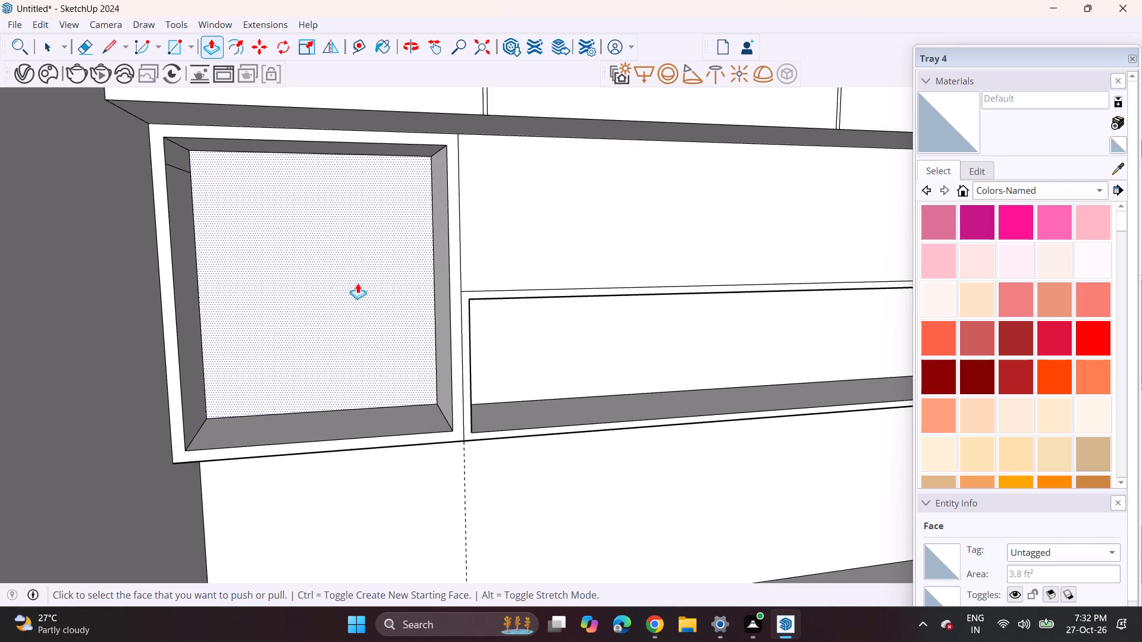
{"action": "scroll", "coordinate": [357, 283], "scroll_direction": "up", "scroll_amount": 1}
{"action": "middle_click_drag", "start_coordinate": [362, 284], "coordinate": [402, 278]}
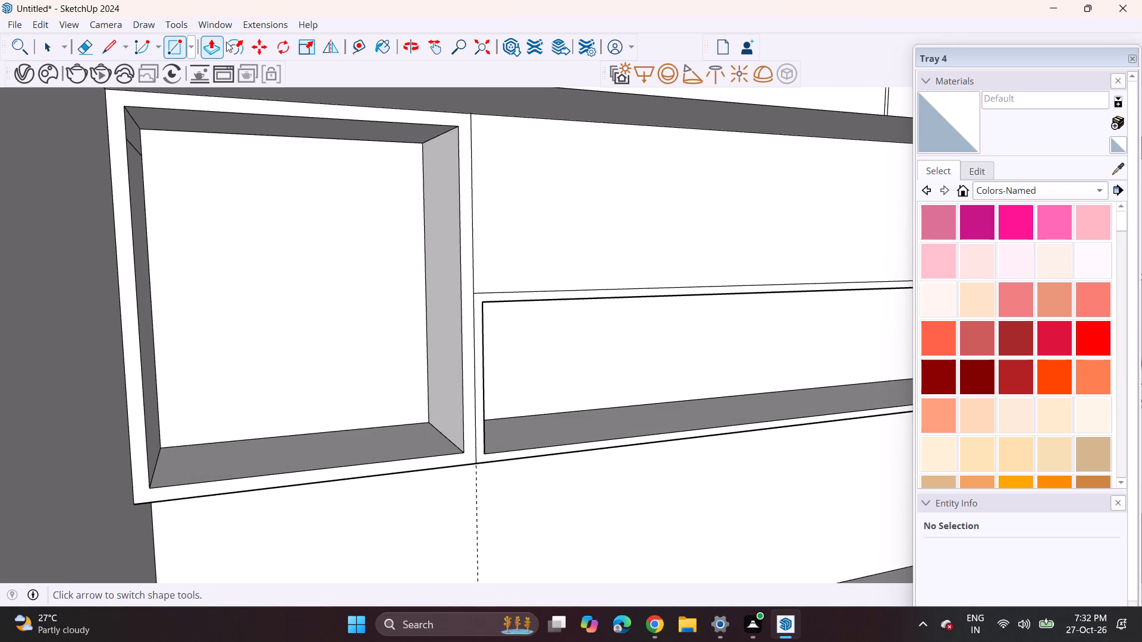
{"action": "left_click", "coordinate": [167, 48]}
{"action": "left_click", "coordinate": [465, 294]}
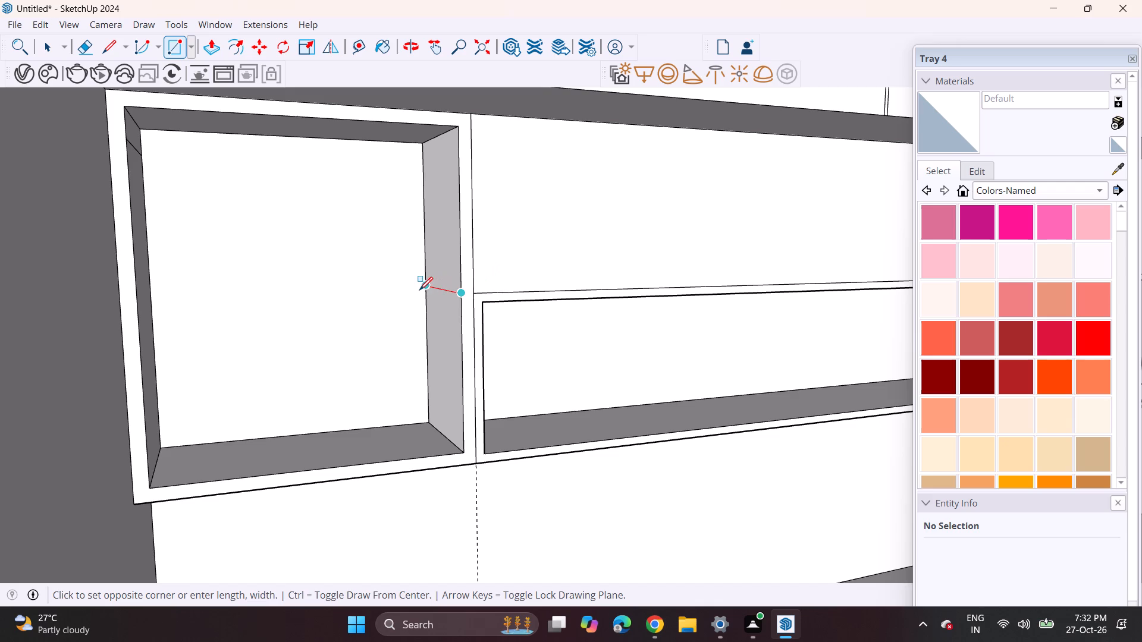
{"action": "left_click", "coordinate": [422, 298]}
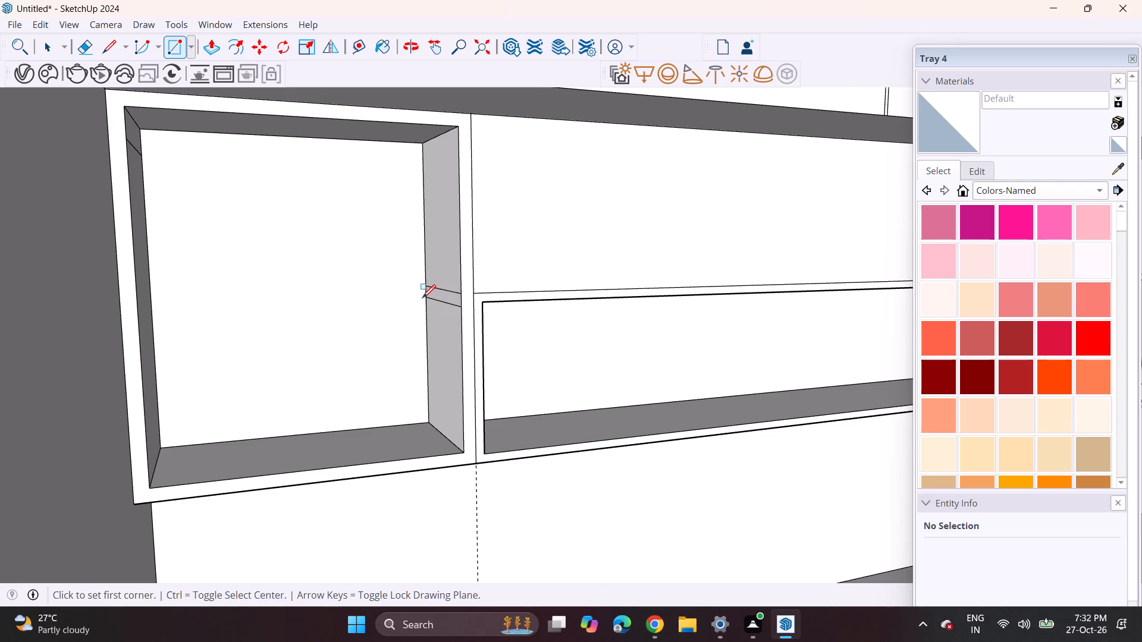
Push/Pull the thin shelf profile across the square niche at the run's left end to the opposite side wall.
{"action": "left_click", "coordinate": [211, 46]}
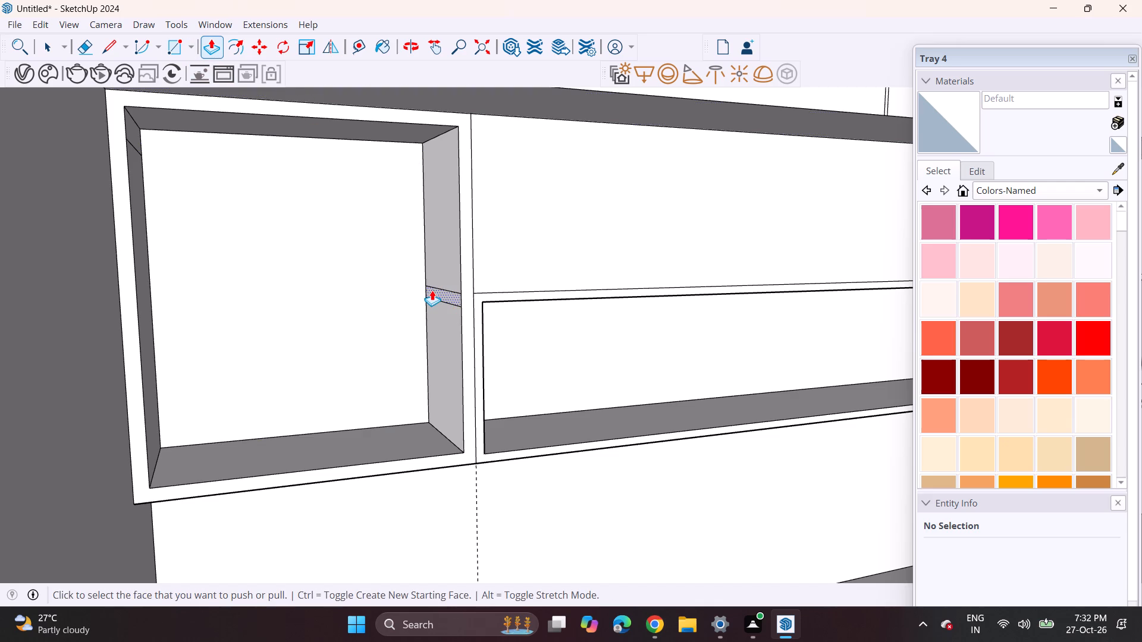
{"action": "left_click", "coordinate": [432, 290]}
{"action": "left_click", "coordinate": [133, 350]}
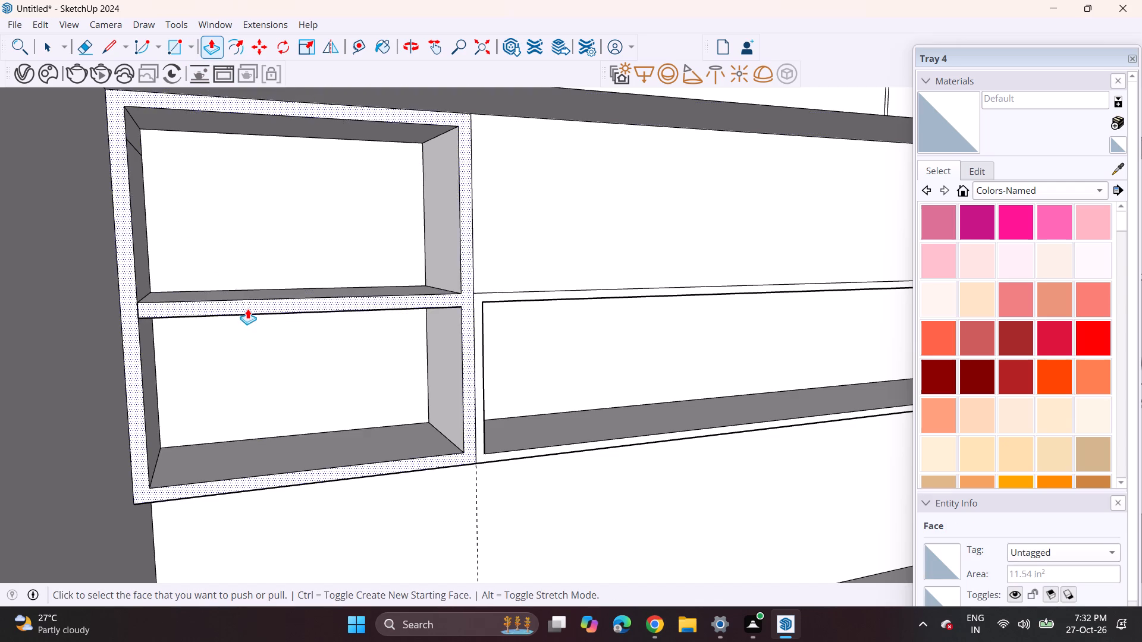
Draw a short vertical edge across the shelf front's right end to separate it from the square niche's frame.
{"action": "left_click", "coordinate": [102, 58]}
{"action": "left_click", "coordinate": [460, 297]}
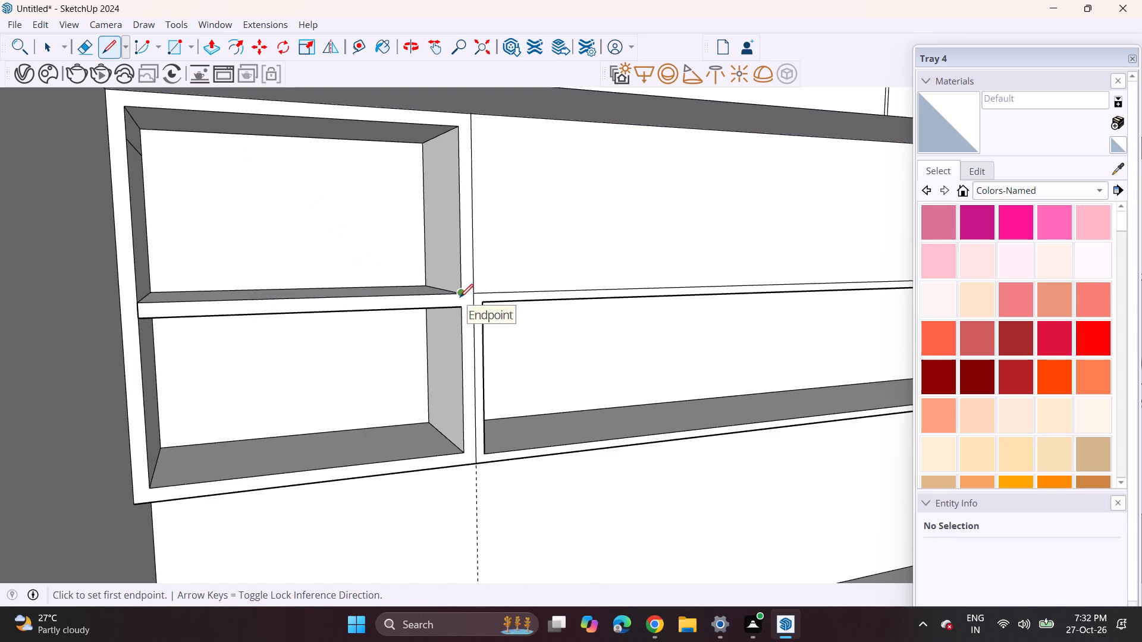
{"action": "left_click", "coordinate": [465, 312]}
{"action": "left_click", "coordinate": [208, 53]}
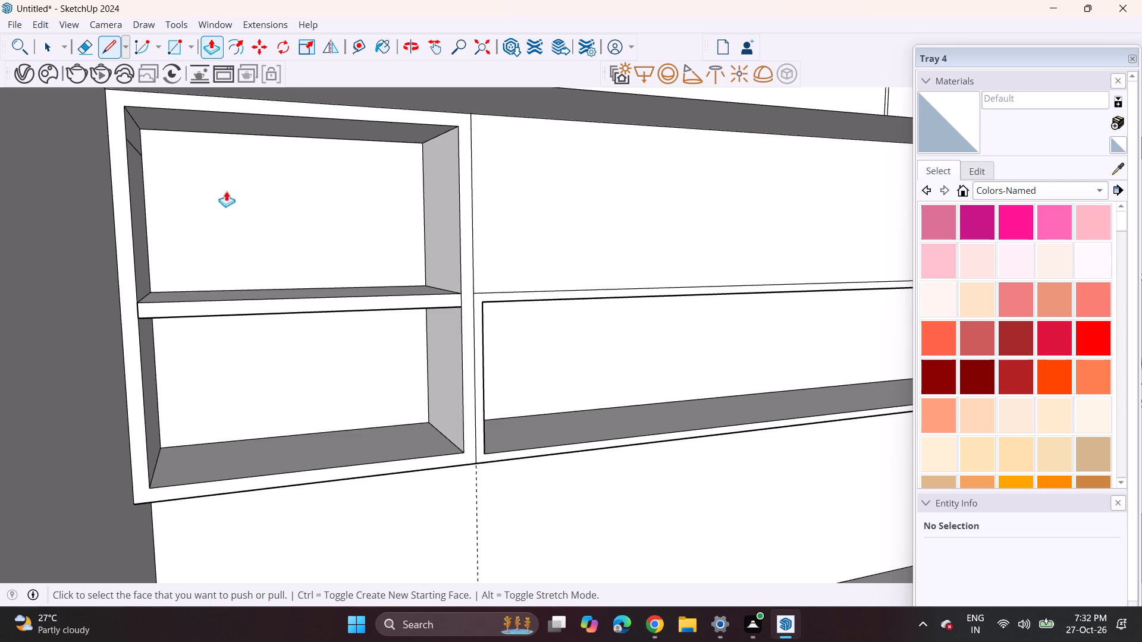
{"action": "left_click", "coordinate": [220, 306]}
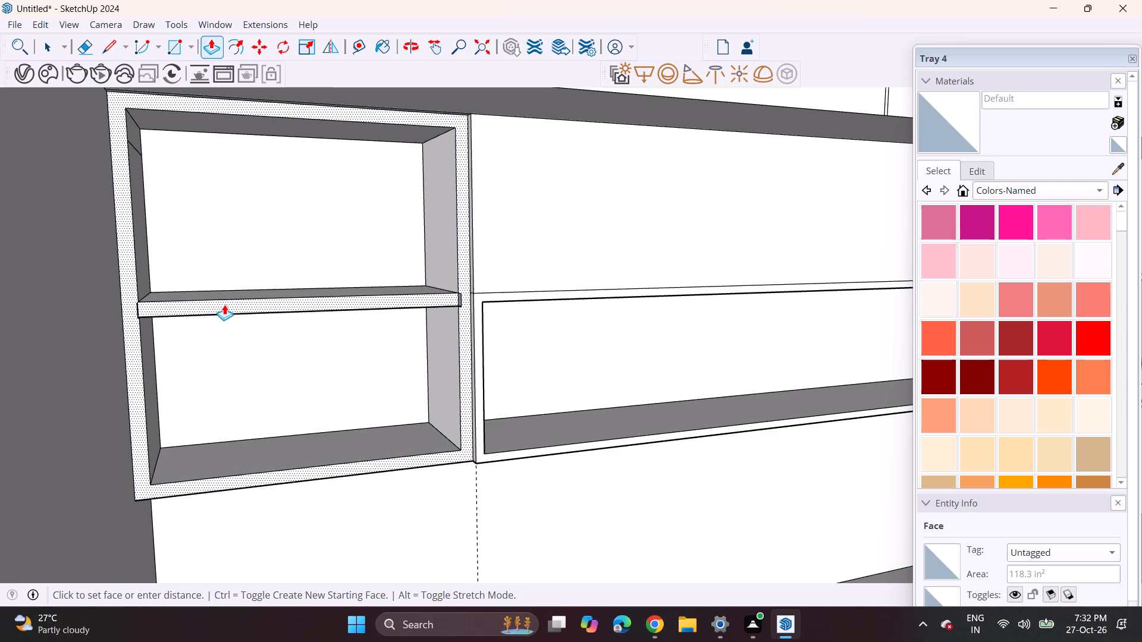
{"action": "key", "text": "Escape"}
Separate the shelf front's left end from the niche frame with a short vertical edge and push the shelf front slightly back into the niche.
{"action": "left_click", "coordinate": [117, 42]}
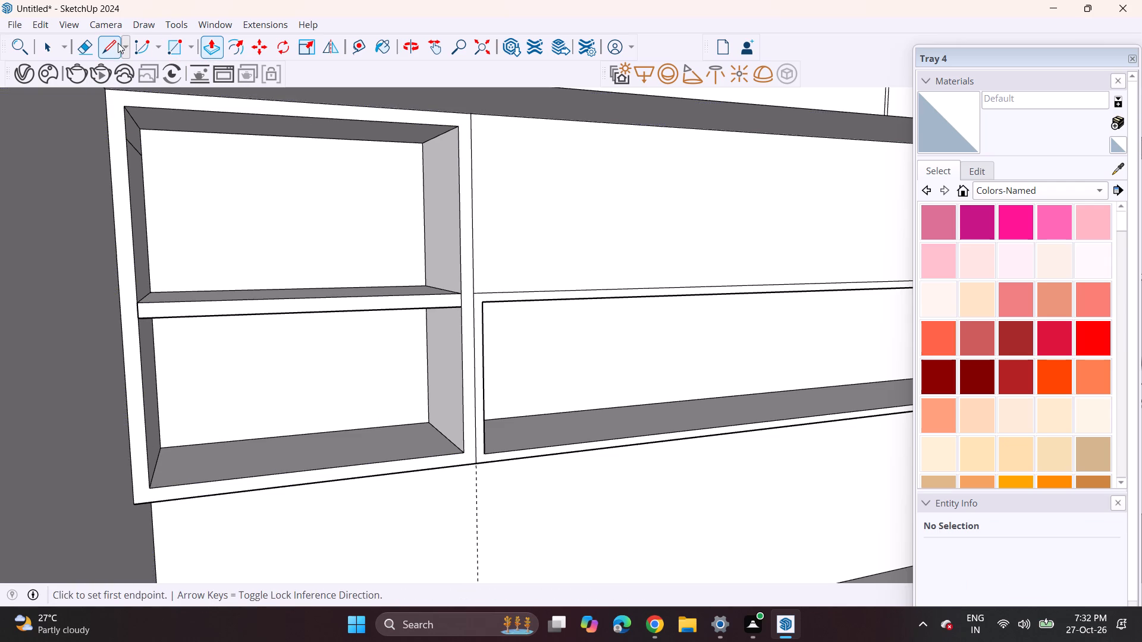
{"action": "left_click", "coordinate": [142, 302]}
{"action": "left_click", "coordinate": [142, 316]}
{"action": "left_click", "coordinate": [213, 45]}
{"action": "left_click", "coordinate": [297, 308]}
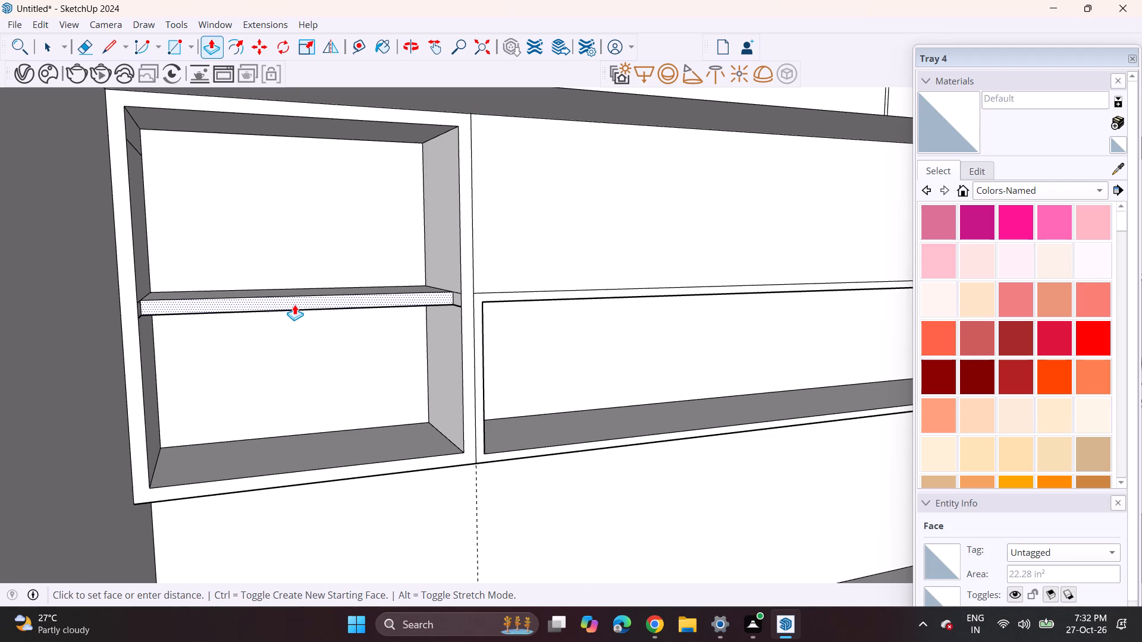
{"action": "left_click", "coordinate": [294, 304]}
Erase the four vertical dashed guide lines that cross the cabinet run and extend above the room.
{"action": "middle_click_drag", "start_coordinate": [379, 329], "coordinate": [335, 304]}
{"action": "scroll", "coordinate": [308, 276], "scroll_direction": "down", "scroll_amount": 7}
{"action": "scroll", "coordinate": [299, 307], "scroll_direction": "up", "scroll_amount": 1}
{"action": "scroll", "coordinate": [299, 308], "scroll_direction": "down", "scroll_amount": 3}
{"action": "middle_click_drag", "start_coordinate": [322, 328], "coordinate": [217, 336], "text": "shift"}
{"action": "scroll", "coordinate": [228, 350], "scroll_direction": "down", "scroll_amount": 8}
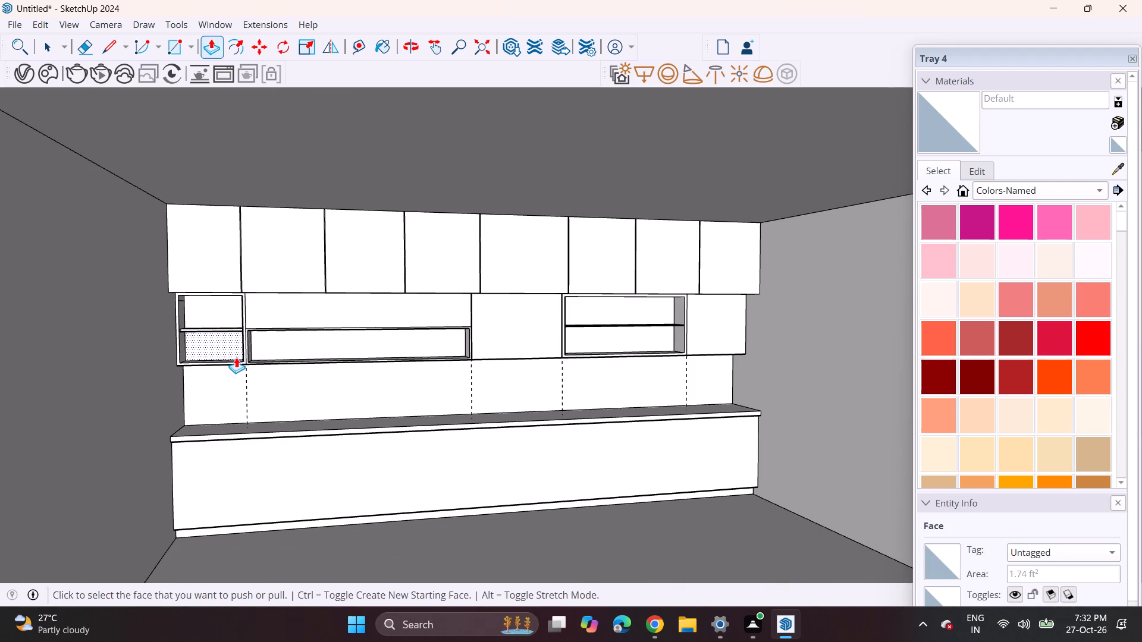
{"action": "scroll", "coordinate": [236, 357], "scroll_direction": "down", "scroll_amount": 4}
{"action": "middle_click_drag", "start_coordinate": [309, 347], "coordinate": [208, 355], "text": "shift"}
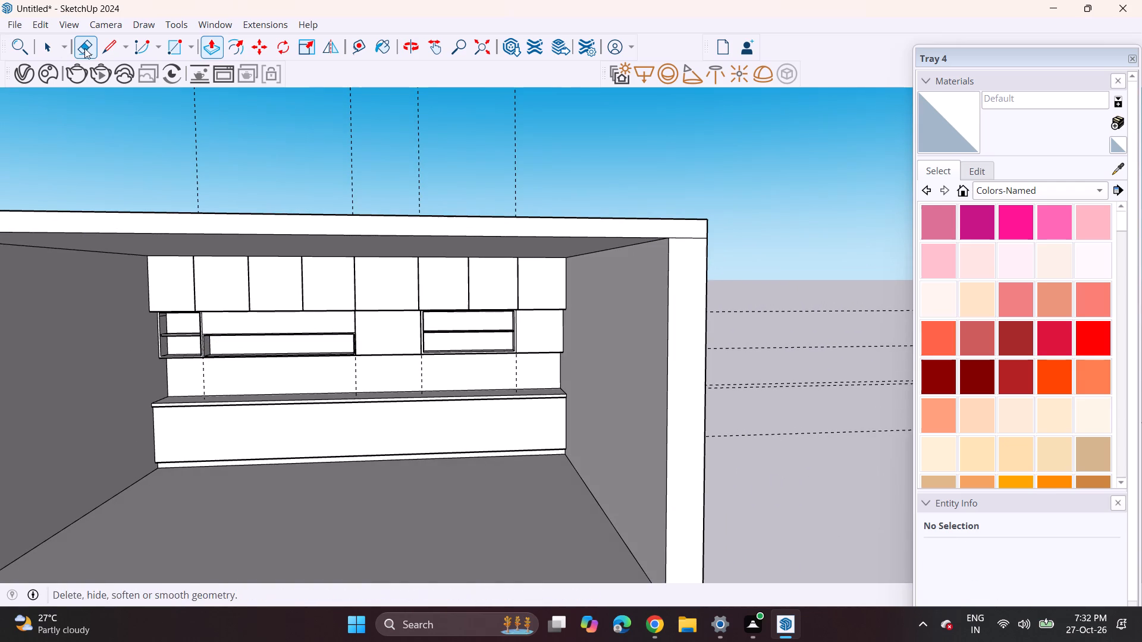
{"action": "left_click", "coordinate": [88, 45]}
{"action": "left_click_drag", "start_coordinate": [191, 161], "coordinate": [217, 166]}
{"action": "left_click_drag", "start_coordinate": [296, 158], "coordinate": [315, 163]}
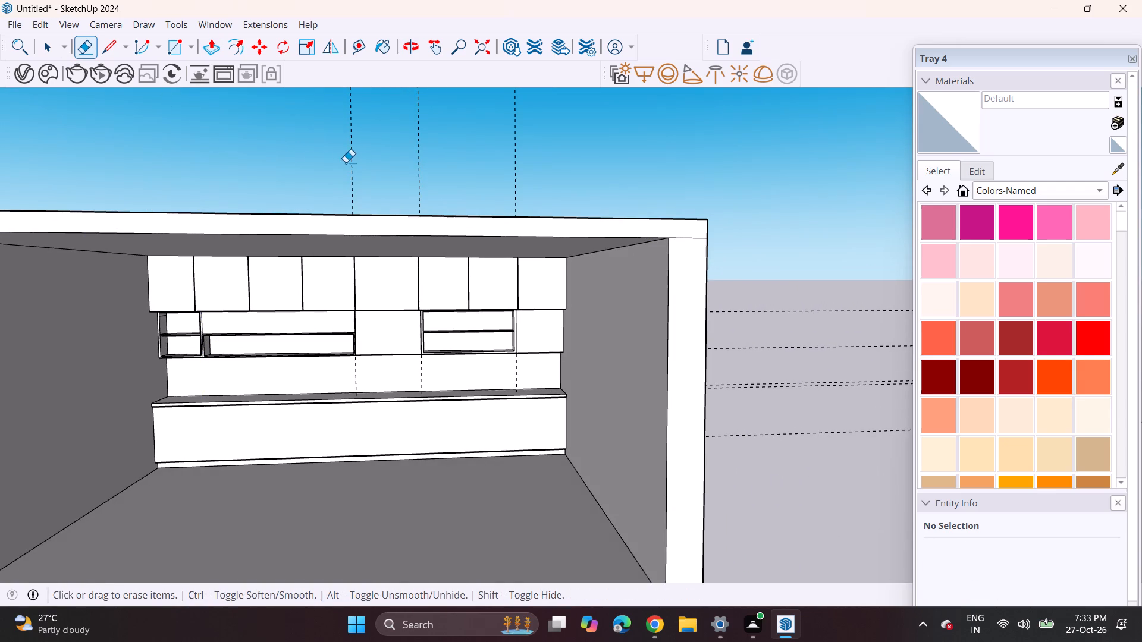
{"action": "left_click_drag", "start_coordinate": [346, 162], "coordinate": [368, 168]}
{"action": "left_click_drag", "start_coordinate": [389, 165], "coordinate": [434, 166]}
{"action": "left_click_drag", "start_coordinate": [437, 165], "coordinate": [497, 160]}
{"action": "left_click_drag", "start_coordinate": [485, 174], "coordinate": [534, 180]}
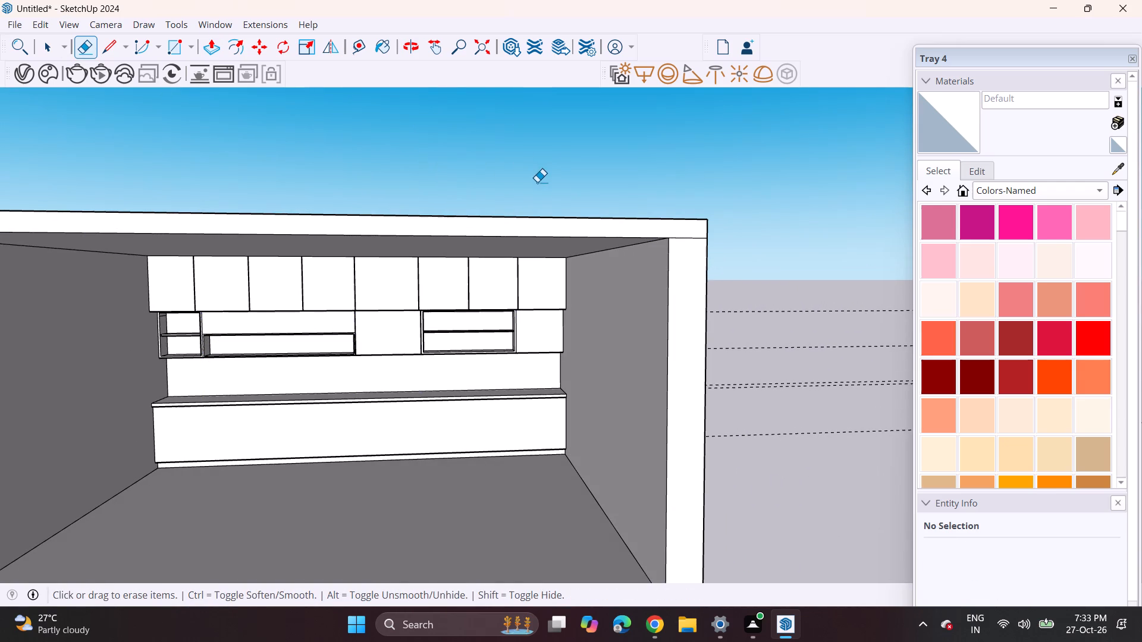
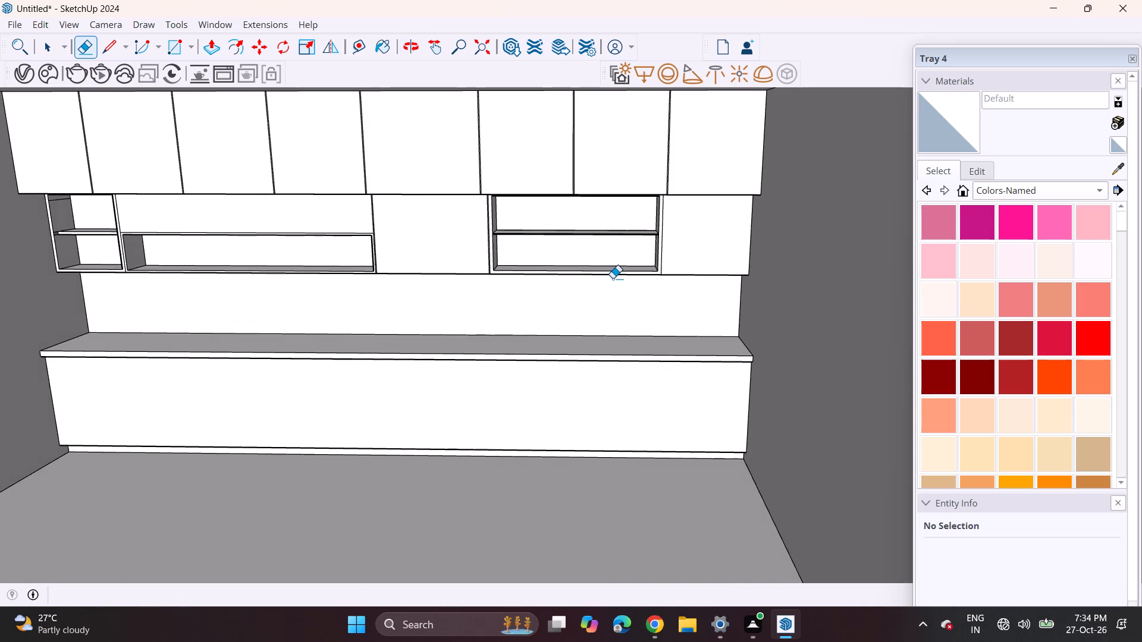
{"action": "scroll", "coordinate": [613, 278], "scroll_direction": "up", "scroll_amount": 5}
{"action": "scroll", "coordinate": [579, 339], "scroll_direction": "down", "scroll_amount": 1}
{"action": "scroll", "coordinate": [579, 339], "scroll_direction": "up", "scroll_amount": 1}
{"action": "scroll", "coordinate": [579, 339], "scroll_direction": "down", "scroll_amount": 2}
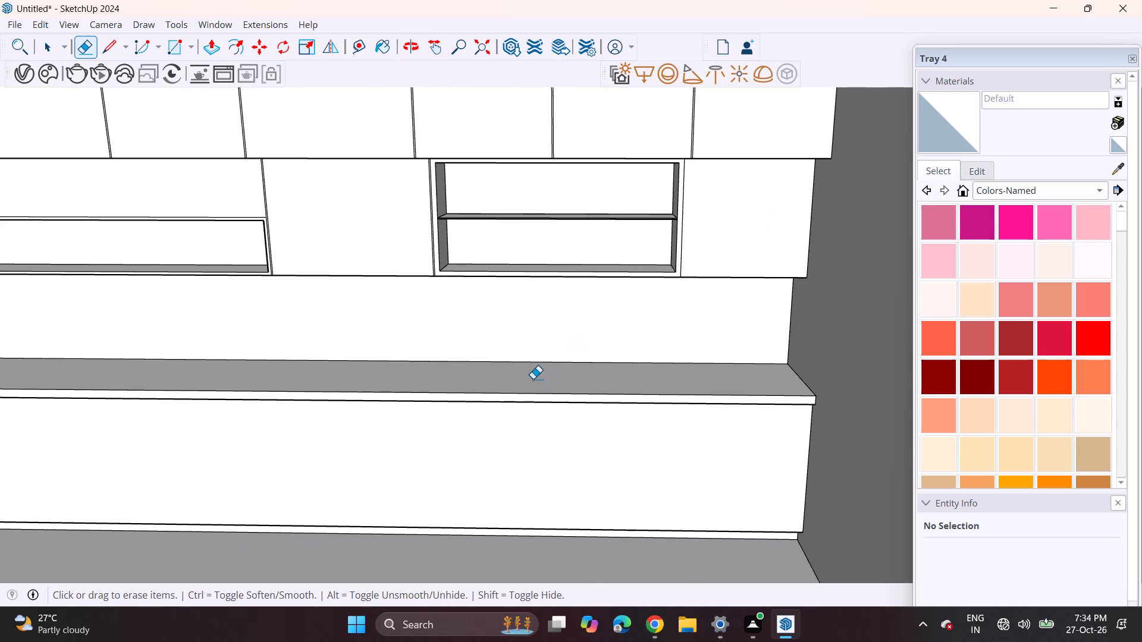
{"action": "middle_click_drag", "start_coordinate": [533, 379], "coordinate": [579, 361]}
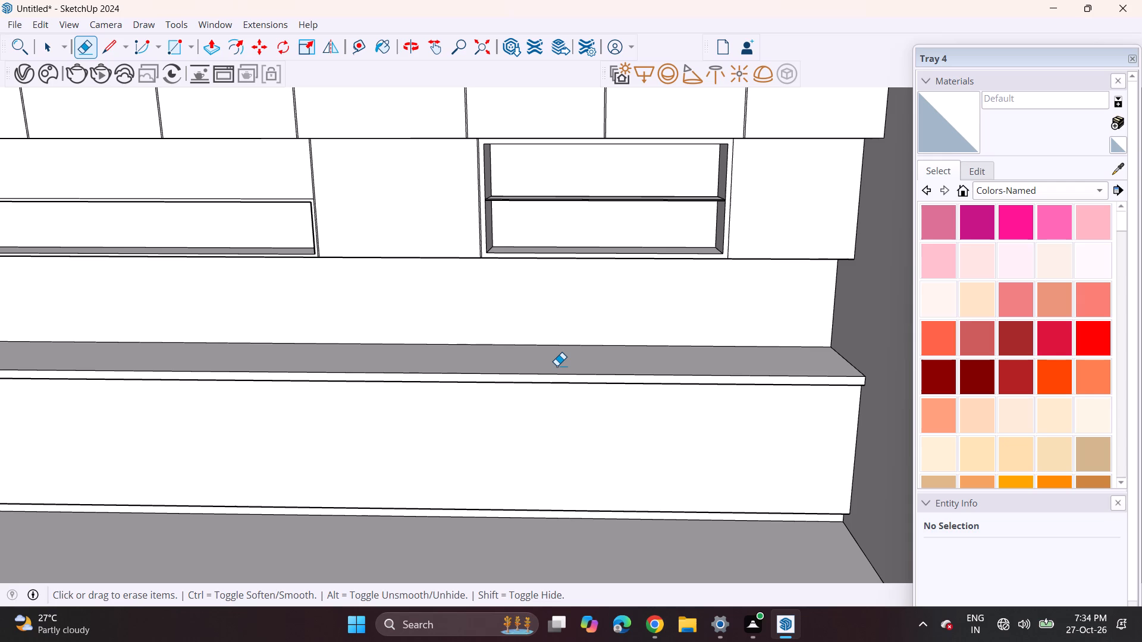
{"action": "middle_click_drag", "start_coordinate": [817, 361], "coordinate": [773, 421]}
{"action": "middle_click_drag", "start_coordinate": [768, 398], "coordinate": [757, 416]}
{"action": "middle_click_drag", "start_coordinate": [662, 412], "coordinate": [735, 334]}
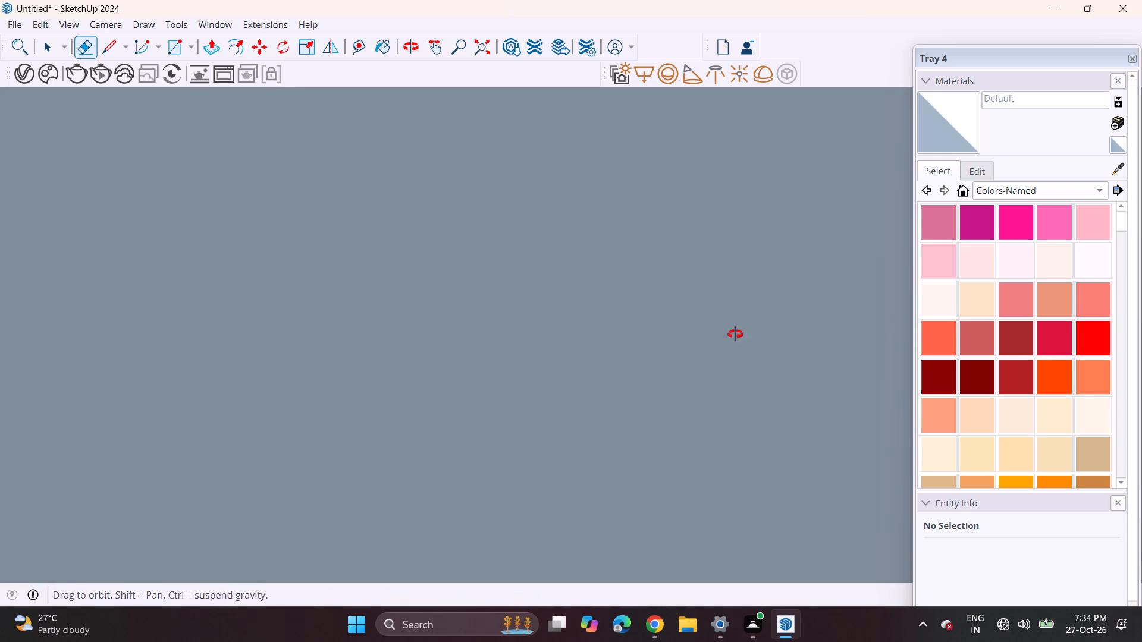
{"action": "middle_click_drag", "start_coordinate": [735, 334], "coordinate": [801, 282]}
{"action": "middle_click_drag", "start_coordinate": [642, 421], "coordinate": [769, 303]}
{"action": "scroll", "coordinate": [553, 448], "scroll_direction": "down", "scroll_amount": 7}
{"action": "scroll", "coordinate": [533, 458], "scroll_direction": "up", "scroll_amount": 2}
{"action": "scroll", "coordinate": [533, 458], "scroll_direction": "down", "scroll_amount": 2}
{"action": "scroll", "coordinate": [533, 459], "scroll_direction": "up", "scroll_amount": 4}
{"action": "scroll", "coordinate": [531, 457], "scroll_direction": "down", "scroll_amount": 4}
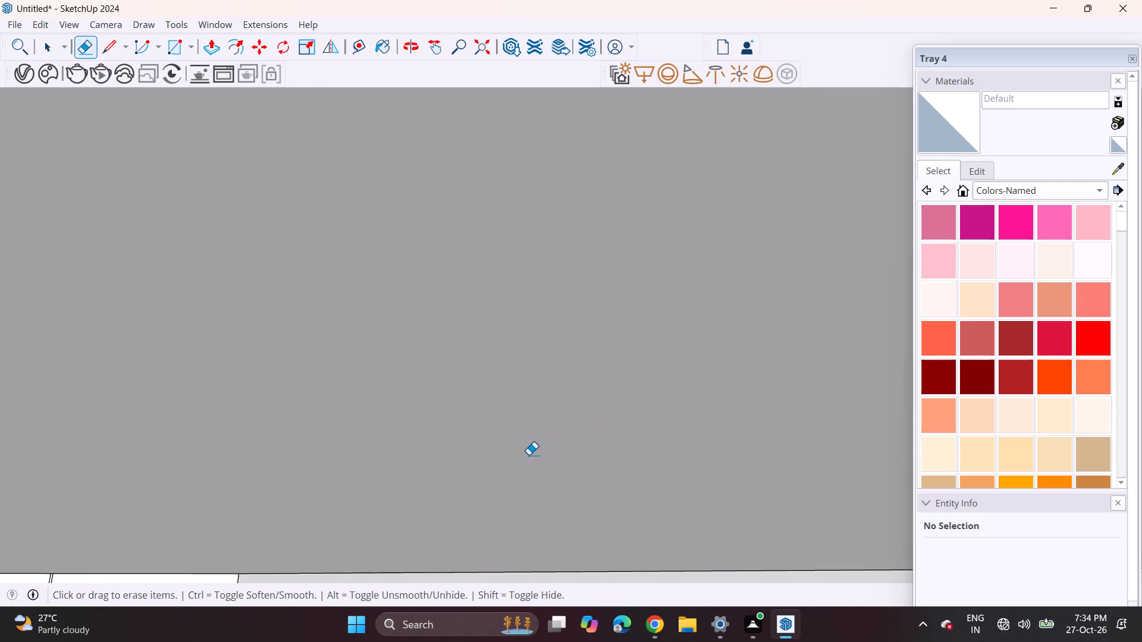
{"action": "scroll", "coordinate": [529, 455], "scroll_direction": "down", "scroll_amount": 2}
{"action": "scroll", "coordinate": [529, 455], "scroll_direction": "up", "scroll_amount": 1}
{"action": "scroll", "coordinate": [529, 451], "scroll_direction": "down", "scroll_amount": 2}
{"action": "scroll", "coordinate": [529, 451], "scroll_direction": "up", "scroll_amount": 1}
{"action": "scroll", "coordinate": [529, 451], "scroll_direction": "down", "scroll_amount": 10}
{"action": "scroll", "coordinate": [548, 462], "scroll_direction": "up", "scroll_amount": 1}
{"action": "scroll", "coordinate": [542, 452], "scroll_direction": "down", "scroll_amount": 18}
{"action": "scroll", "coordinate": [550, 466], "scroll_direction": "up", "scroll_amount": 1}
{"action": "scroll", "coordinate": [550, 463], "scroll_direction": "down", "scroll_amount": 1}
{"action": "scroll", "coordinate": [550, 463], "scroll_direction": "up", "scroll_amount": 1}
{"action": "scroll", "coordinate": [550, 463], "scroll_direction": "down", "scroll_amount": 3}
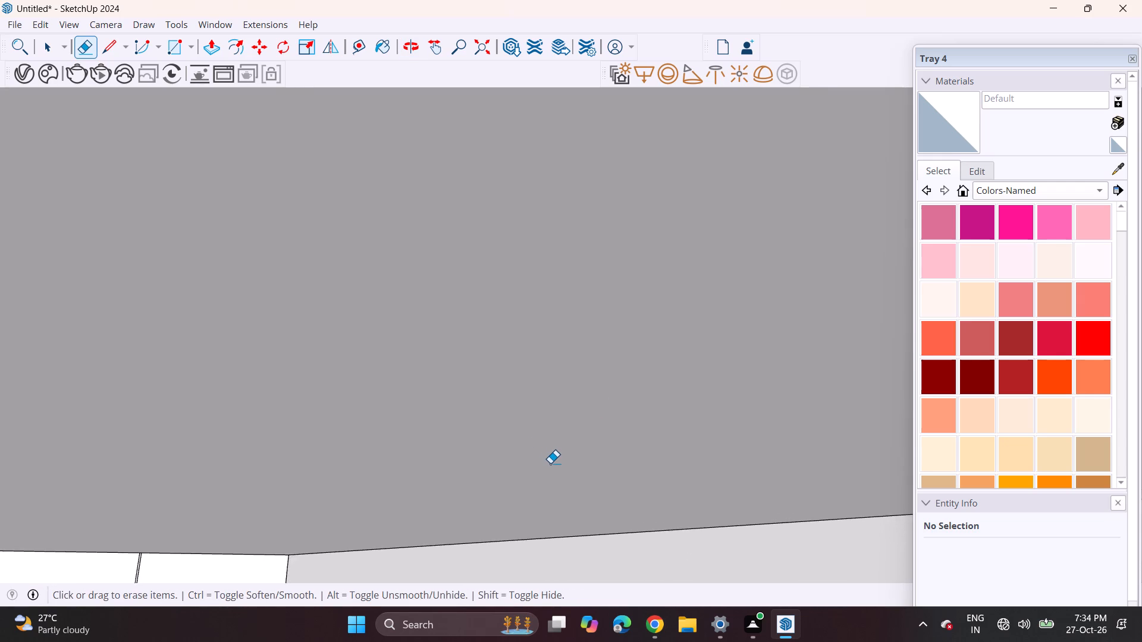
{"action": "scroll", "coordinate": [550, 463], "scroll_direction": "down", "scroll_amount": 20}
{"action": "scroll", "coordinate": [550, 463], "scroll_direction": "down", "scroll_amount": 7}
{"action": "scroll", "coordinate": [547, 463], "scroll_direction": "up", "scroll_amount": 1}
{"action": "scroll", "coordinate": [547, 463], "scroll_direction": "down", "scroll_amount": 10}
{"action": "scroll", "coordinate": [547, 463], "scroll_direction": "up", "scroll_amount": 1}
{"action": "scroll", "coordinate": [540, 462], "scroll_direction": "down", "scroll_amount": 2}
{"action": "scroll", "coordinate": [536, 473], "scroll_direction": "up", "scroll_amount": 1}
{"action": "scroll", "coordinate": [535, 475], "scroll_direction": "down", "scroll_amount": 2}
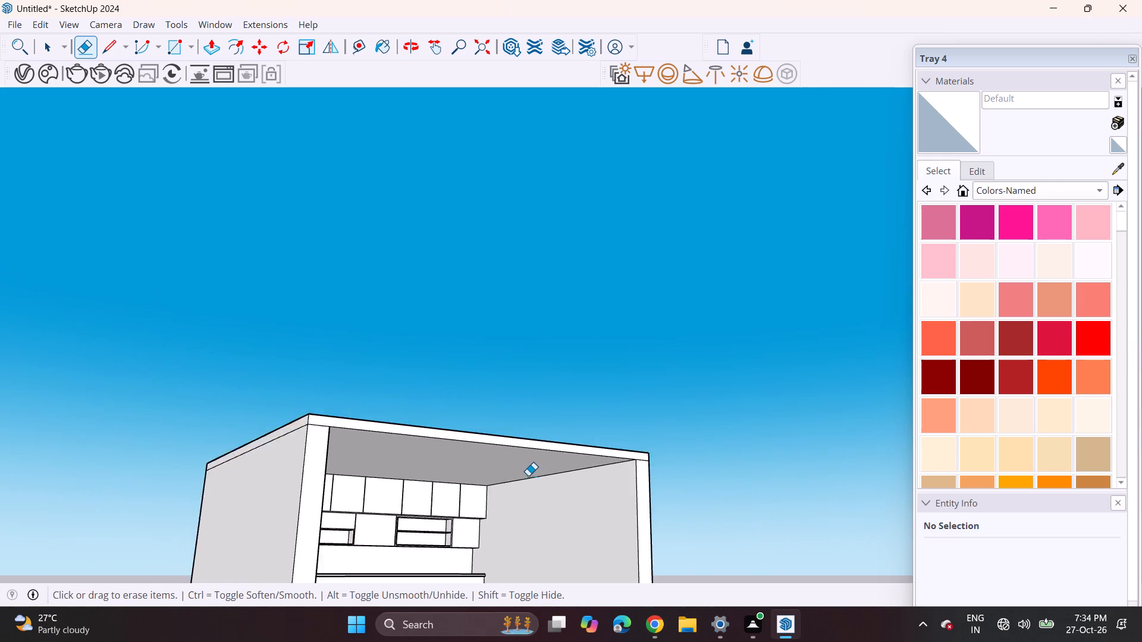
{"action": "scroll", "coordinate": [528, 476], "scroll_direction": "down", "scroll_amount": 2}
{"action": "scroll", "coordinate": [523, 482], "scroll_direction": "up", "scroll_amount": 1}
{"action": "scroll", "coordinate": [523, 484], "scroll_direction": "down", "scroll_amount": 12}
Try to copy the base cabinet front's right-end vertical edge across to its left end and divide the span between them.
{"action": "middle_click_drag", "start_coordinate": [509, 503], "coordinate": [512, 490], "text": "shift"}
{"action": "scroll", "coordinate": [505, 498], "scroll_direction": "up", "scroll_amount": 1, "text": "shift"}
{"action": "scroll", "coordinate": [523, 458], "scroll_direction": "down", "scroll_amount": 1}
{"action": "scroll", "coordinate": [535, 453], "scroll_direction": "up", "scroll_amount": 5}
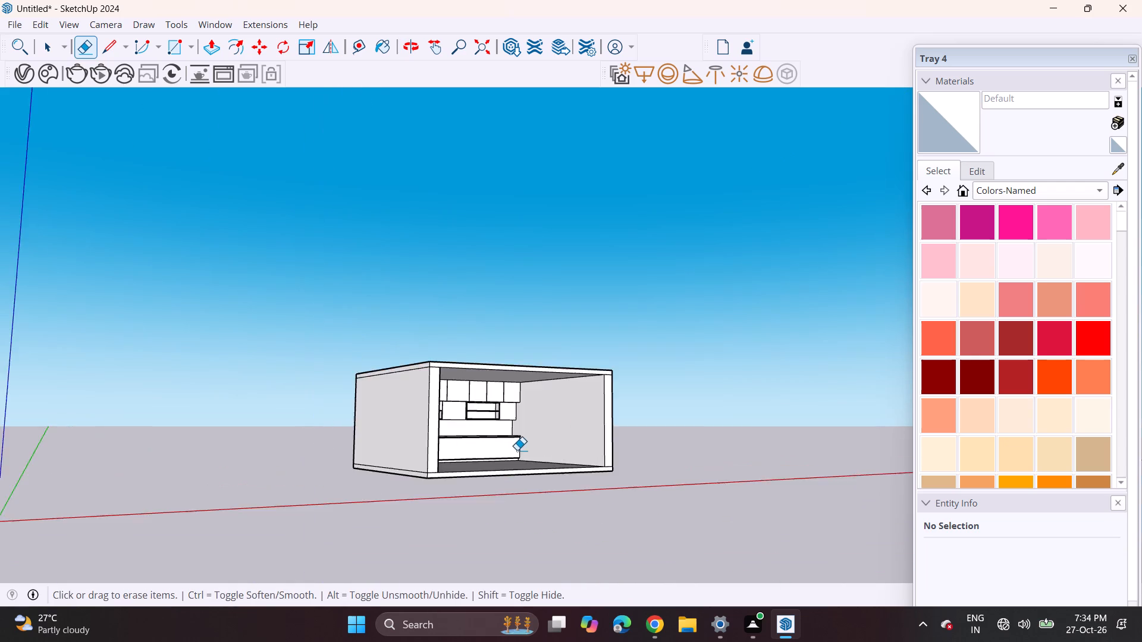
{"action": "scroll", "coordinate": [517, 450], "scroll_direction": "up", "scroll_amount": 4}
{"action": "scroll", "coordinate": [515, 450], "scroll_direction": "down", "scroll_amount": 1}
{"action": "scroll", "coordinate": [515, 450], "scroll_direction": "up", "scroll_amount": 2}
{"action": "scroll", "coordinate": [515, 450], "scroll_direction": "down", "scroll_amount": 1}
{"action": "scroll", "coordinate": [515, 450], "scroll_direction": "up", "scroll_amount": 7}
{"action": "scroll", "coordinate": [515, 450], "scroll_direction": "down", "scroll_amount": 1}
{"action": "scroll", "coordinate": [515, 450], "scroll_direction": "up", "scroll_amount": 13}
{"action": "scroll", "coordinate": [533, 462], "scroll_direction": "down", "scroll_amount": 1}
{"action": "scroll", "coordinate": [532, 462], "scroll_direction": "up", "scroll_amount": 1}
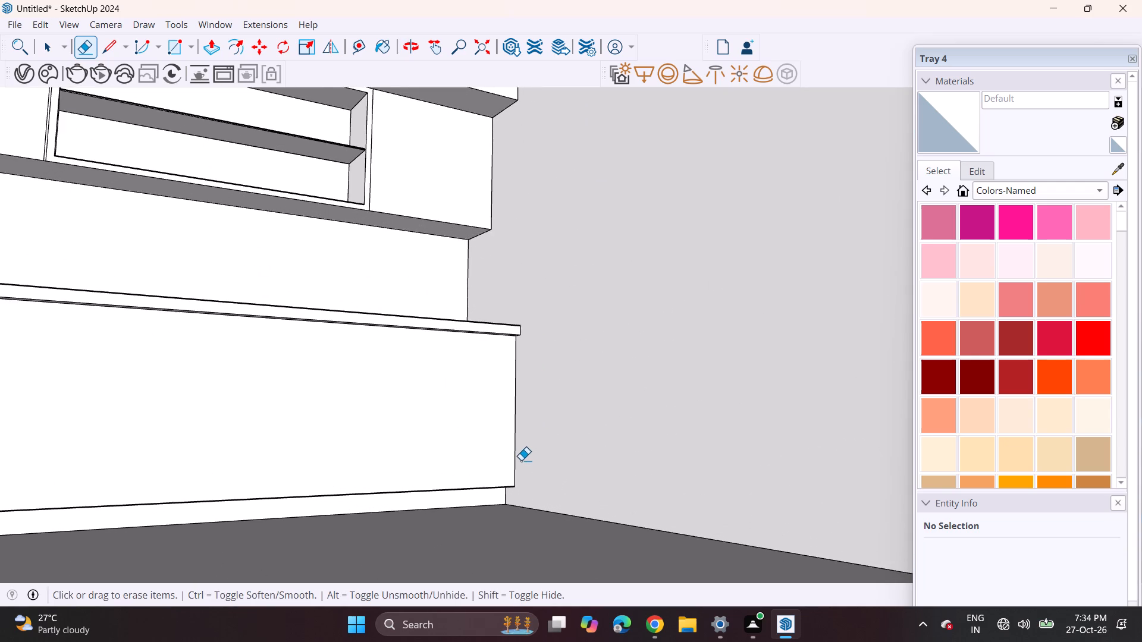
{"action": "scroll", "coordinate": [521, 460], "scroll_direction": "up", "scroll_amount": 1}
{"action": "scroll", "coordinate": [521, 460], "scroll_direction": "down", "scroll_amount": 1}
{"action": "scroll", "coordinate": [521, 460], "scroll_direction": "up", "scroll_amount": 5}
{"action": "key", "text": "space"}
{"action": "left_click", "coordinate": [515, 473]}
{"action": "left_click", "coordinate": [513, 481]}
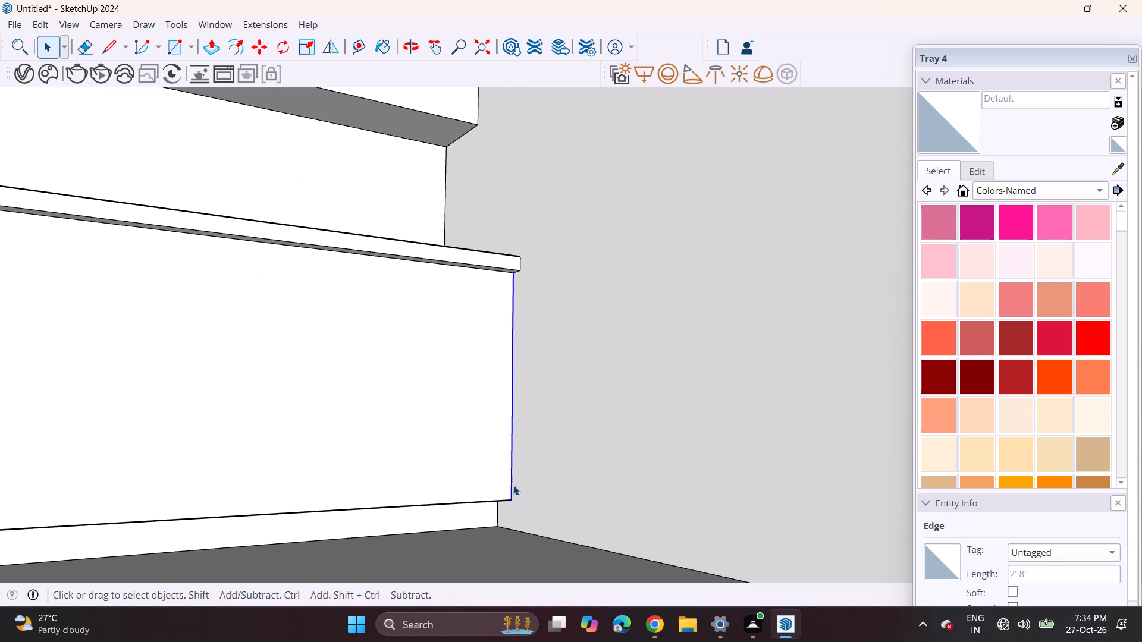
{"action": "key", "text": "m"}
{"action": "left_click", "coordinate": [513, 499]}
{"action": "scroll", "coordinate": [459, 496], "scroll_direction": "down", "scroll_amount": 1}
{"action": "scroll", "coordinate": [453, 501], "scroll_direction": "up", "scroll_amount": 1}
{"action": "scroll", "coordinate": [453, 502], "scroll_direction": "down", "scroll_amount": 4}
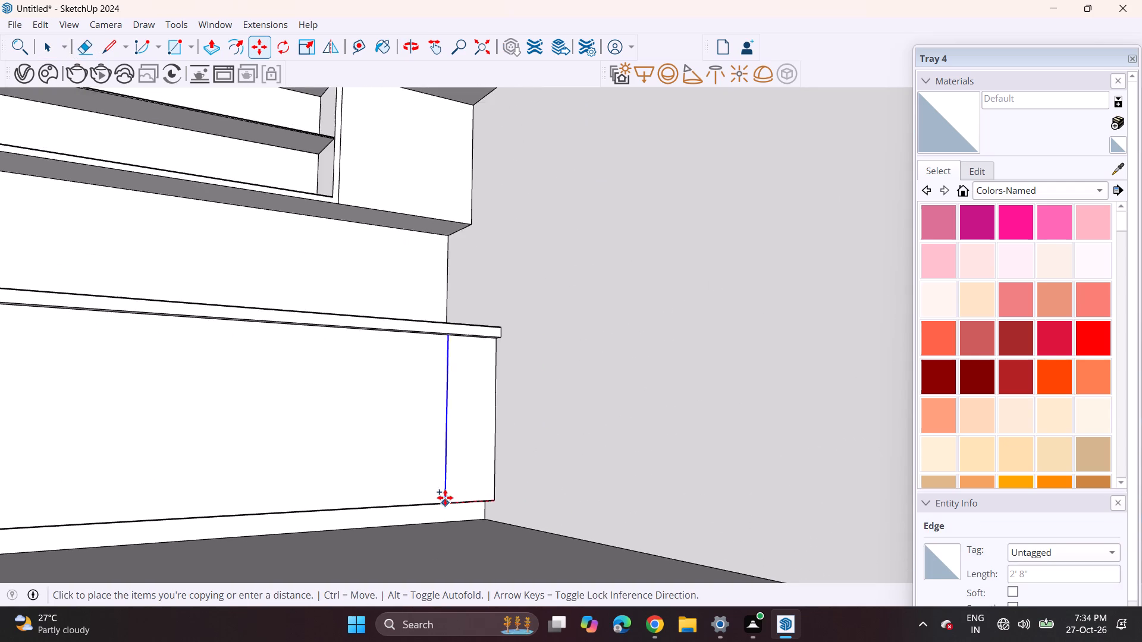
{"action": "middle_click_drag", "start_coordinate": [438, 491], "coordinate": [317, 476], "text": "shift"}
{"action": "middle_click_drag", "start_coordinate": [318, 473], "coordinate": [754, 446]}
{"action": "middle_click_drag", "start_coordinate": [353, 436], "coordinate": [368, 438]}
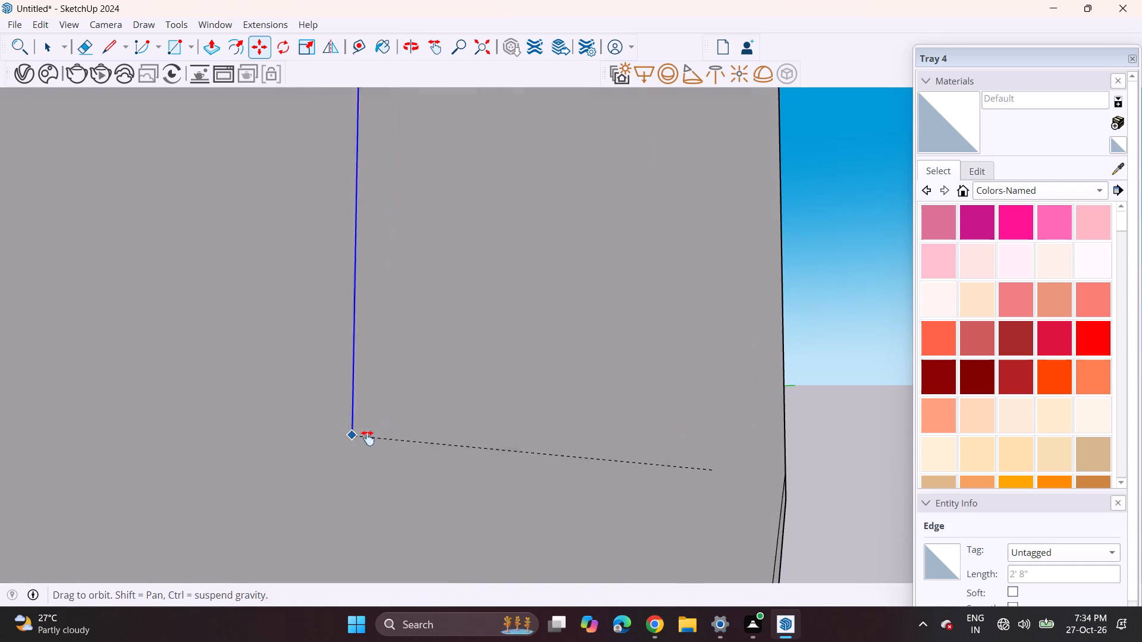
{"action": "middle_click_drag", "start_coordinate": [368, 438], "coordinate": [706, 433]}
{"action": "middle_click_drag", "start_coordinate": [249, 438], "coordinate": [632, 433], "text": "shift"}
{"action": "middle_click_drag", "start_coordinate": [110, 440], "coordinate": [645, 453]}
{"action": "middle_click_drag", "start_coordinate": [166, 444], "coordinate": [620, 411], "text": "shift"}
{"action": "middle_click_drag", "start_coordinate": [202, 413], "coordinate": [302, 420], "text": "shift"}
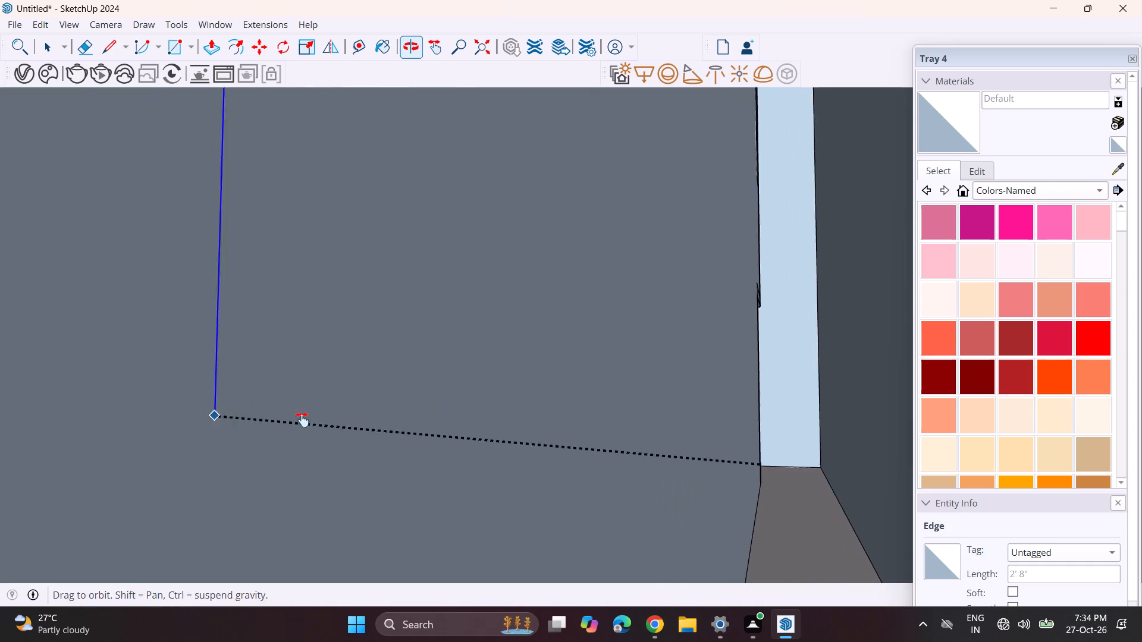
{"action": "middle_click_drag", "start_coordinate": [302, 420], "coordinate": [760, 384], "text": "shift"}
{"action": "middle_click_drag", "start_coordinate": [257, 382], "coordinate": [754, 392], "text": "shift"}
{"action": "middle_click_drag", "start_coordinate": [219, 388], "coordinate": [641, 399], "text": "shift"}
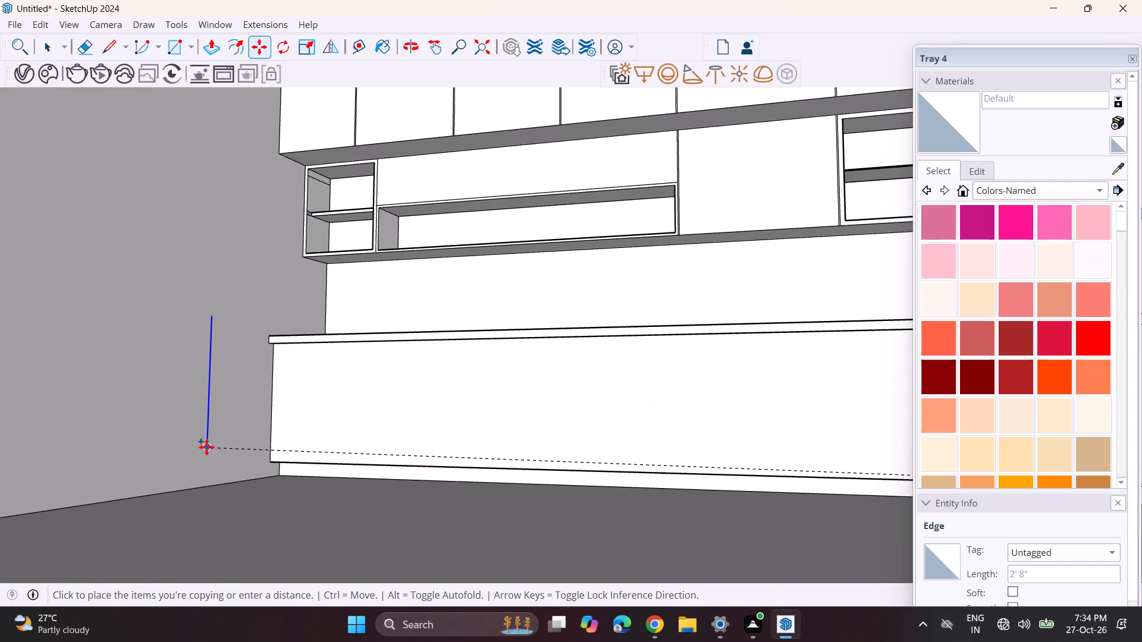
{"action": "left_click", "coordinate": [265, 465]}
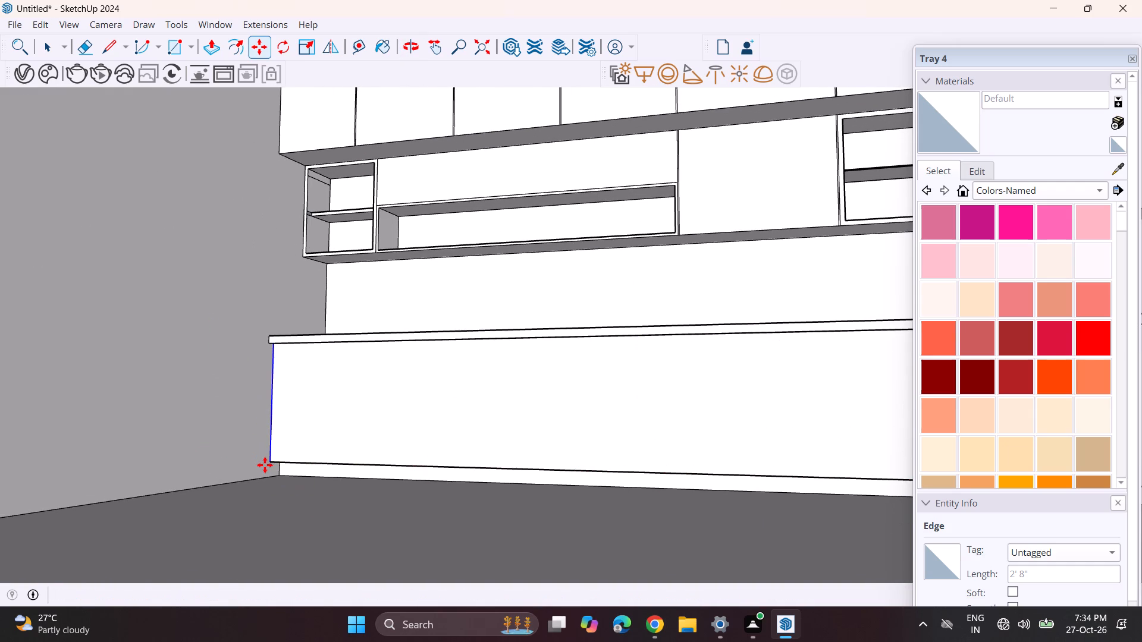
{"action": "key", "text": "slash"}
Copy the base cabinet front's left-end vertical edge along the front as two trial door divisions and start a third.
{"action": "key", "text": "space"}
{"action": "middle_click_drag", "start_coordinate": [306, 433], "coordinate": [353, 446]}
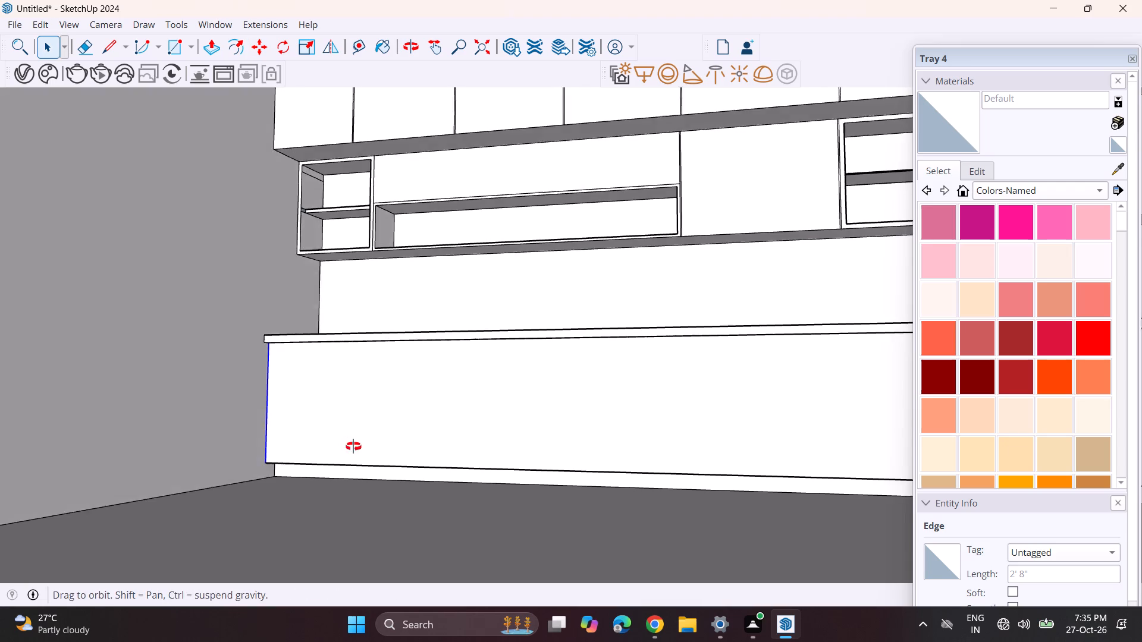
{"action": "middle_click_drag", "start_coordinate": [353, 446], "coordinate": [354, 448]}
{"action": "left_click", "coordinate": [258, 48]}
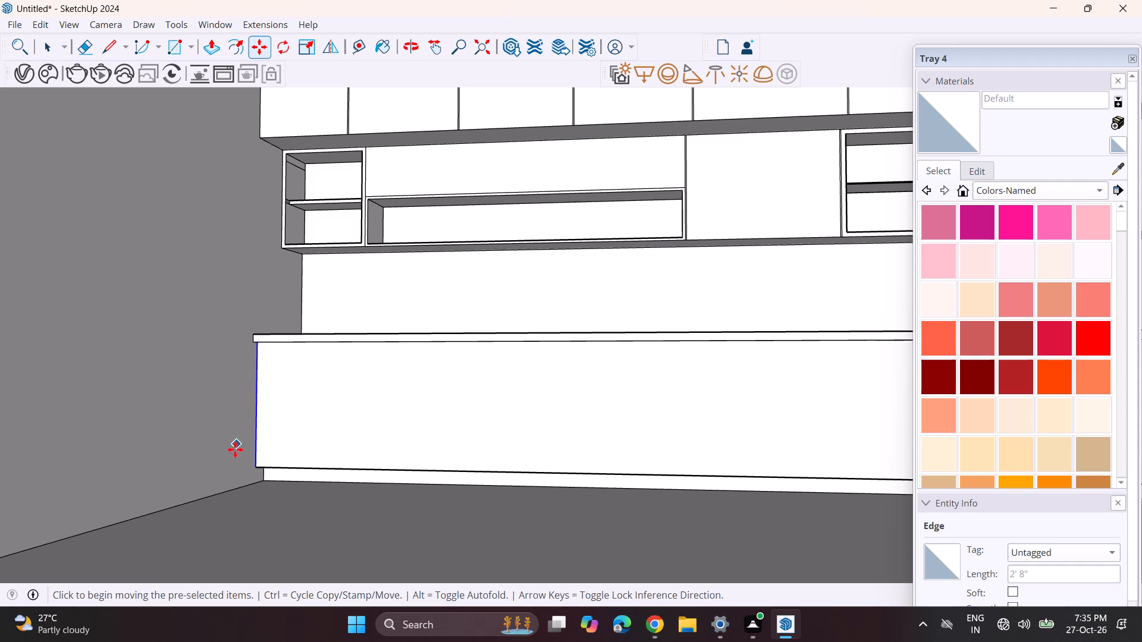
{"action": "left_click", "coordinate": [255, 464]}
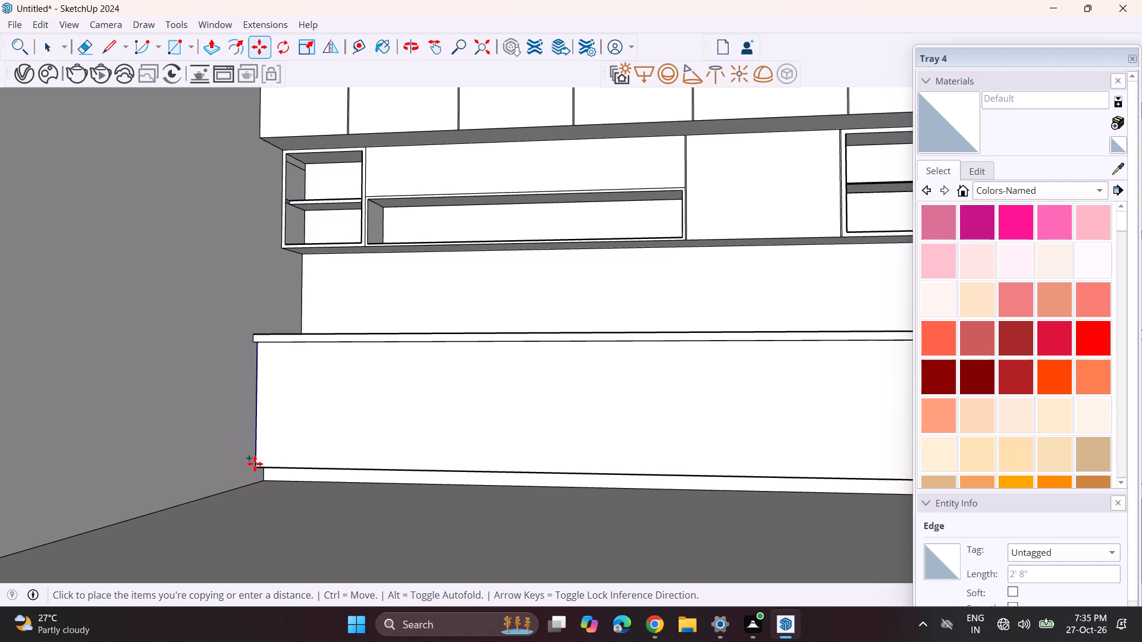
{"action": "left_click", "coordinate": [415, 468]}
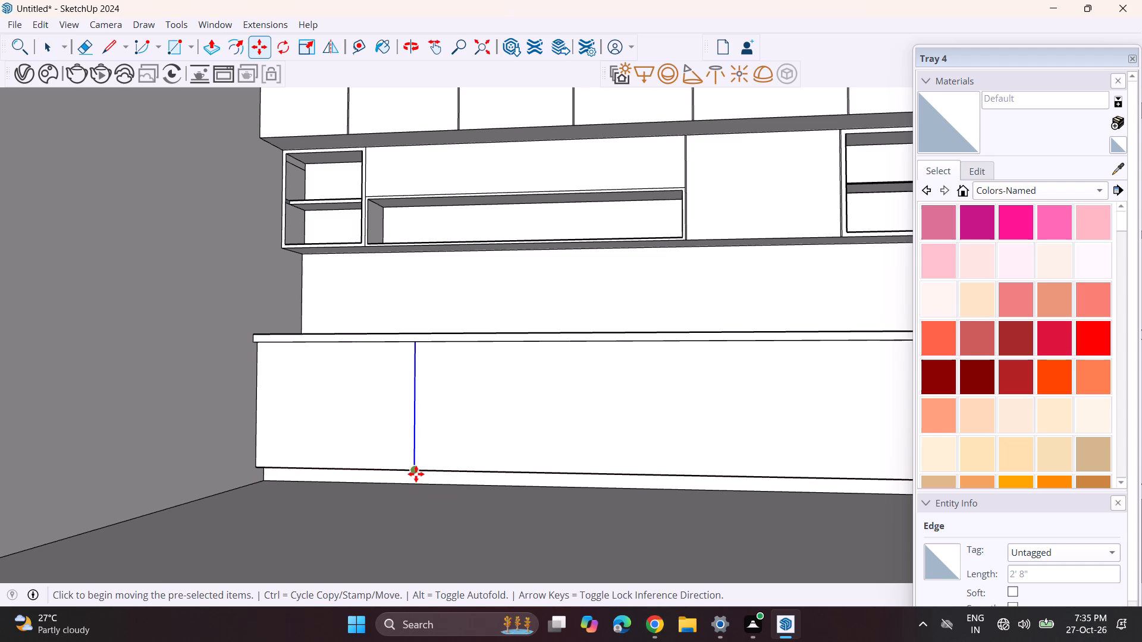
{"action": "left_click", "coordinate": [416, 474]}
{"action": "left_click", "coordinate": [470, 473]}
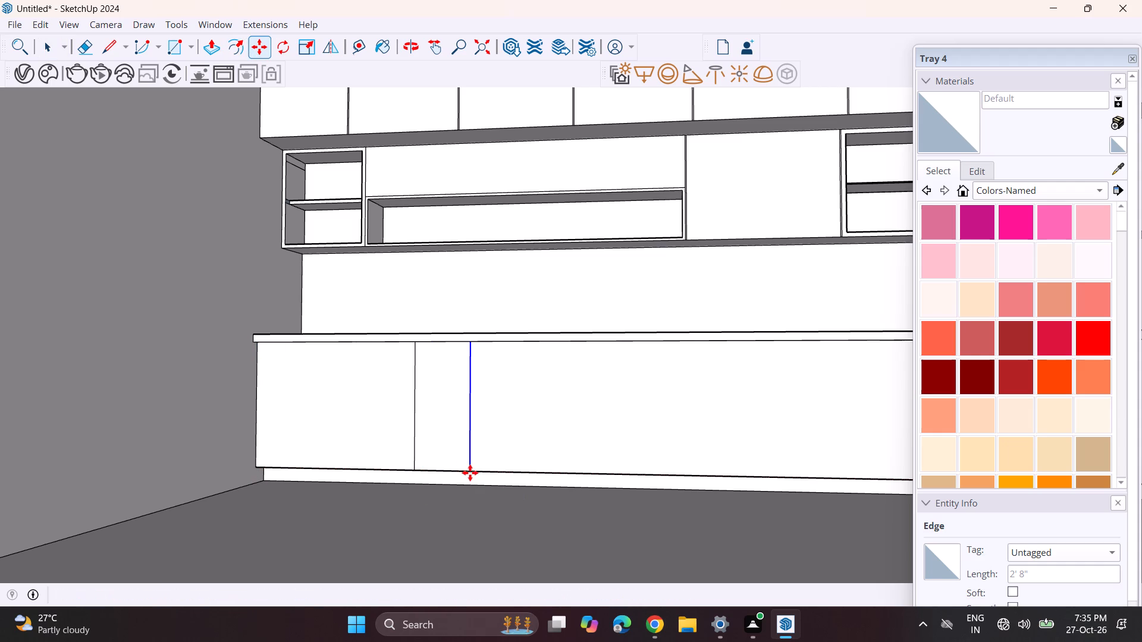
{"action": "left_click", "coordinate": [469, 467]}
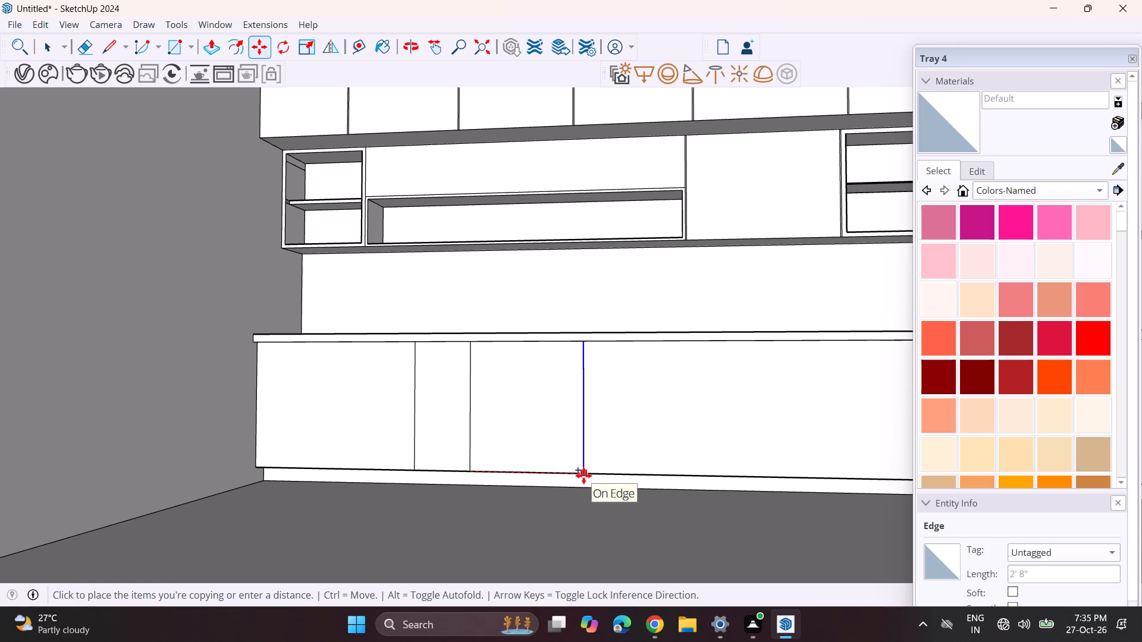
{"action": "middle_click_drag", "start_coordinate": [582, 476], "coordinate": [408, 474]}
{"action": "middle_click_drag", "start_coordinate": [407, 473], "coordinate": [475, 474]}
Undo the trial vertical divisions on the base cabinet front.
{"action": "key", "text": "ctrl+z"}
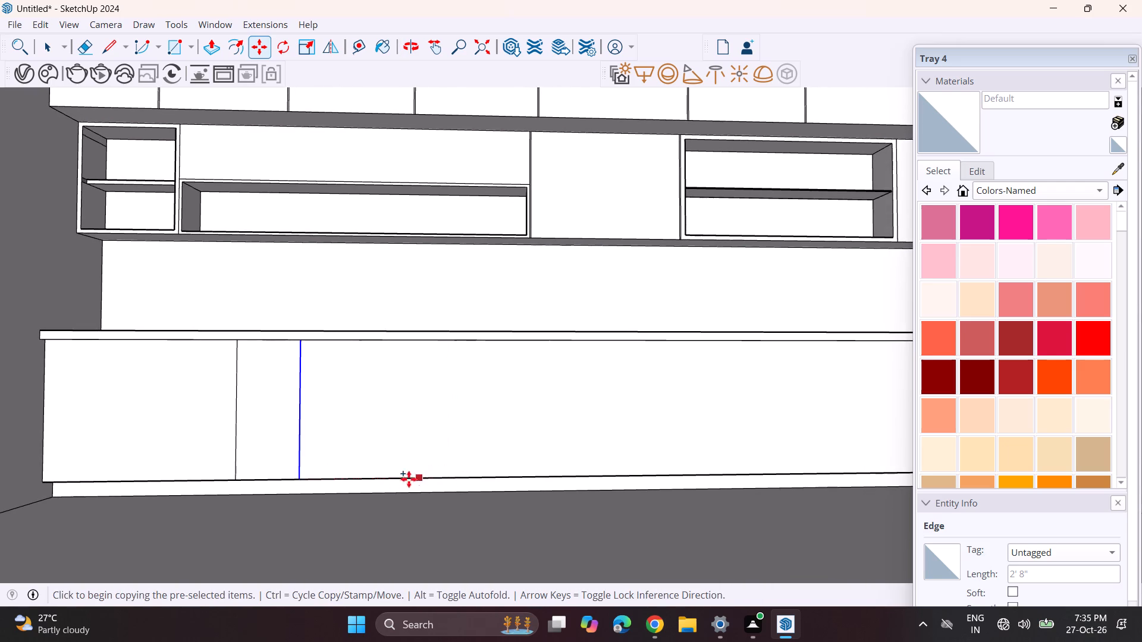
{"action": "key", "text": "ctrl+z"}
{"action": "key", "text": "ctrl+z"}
Copy the base cabinet front's left-end vertical edge along its bottom edge to form a wide, a narrow and a medium-width panel.
{"action": "key", "text": "space"}
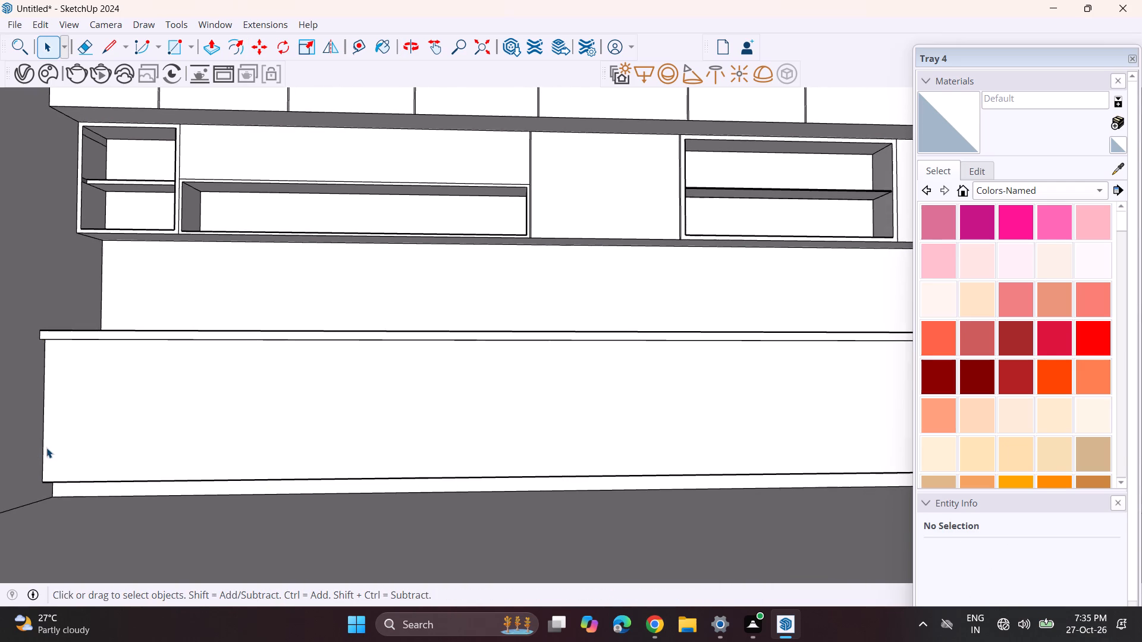
{"action": "left_click", "coordinate": [46, 445]}
{"action": "left_click", "coordinate": [43, 452]}
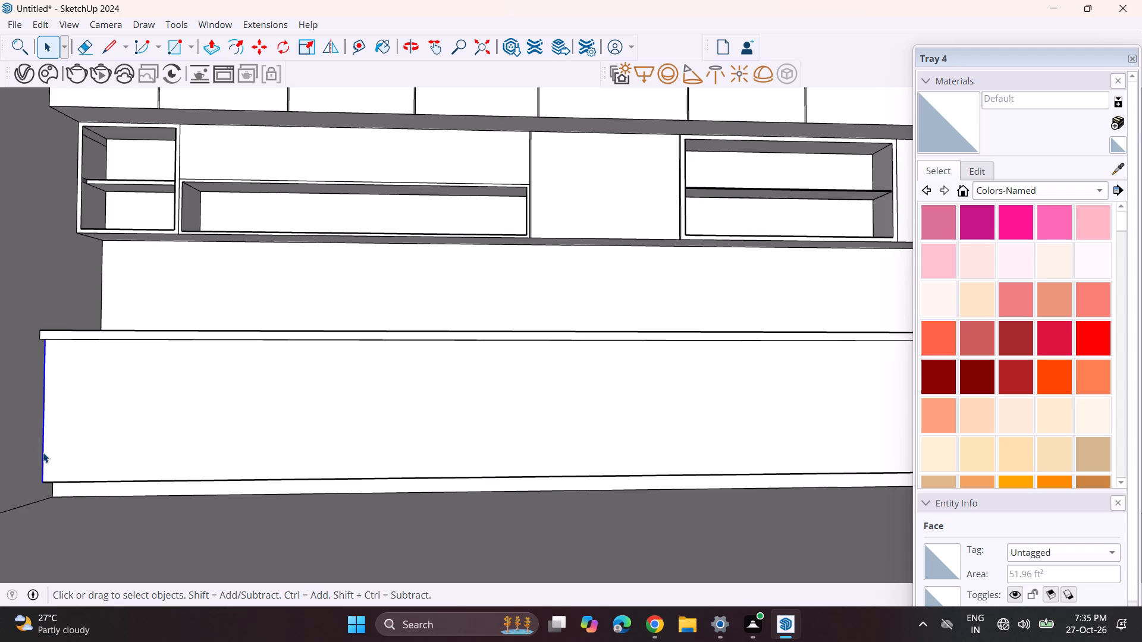
{"action": "key", "text": "m"}
{"action": "left_click", "coordinate": [41, 477]}
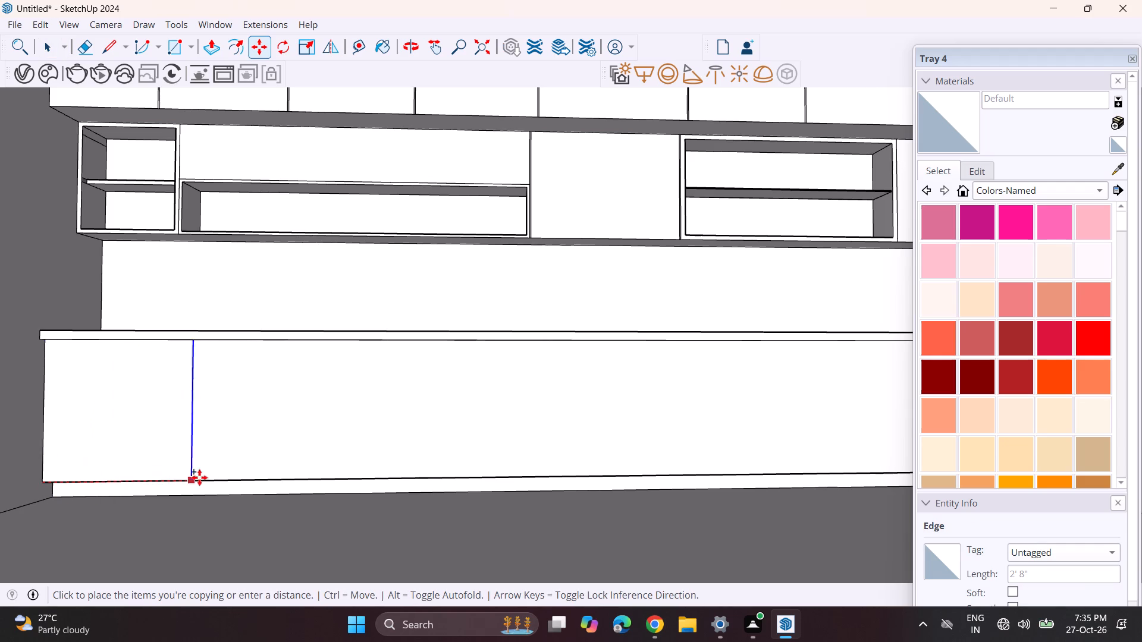
{"action": "left_click", "coordinate": [280, 476]}
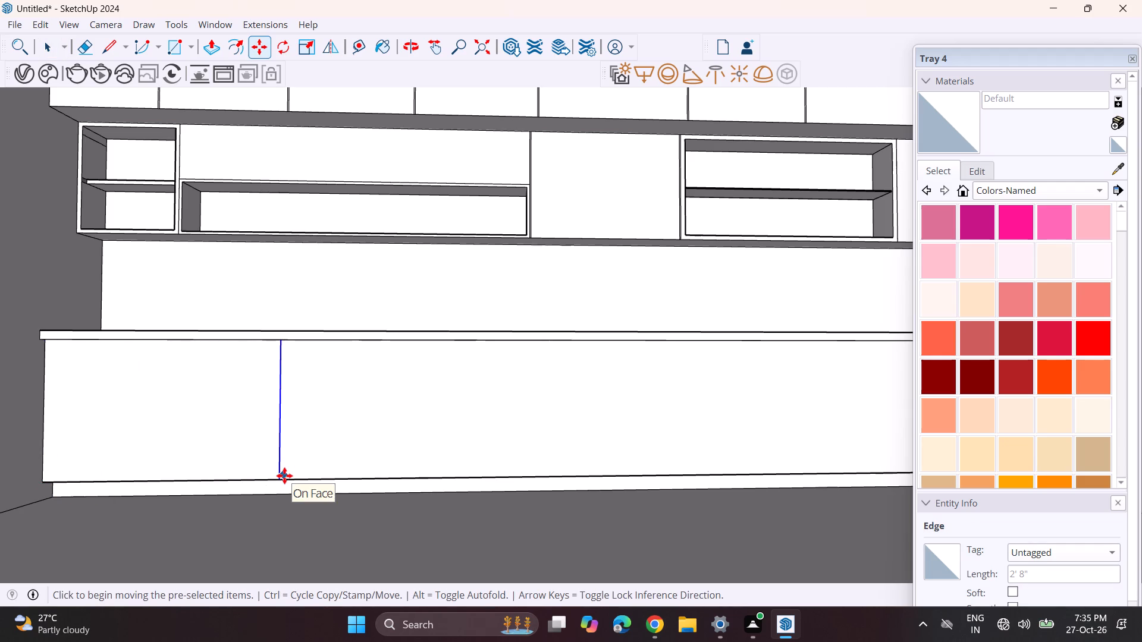
{"action": "left_click", "coordinate": [284, 479]}
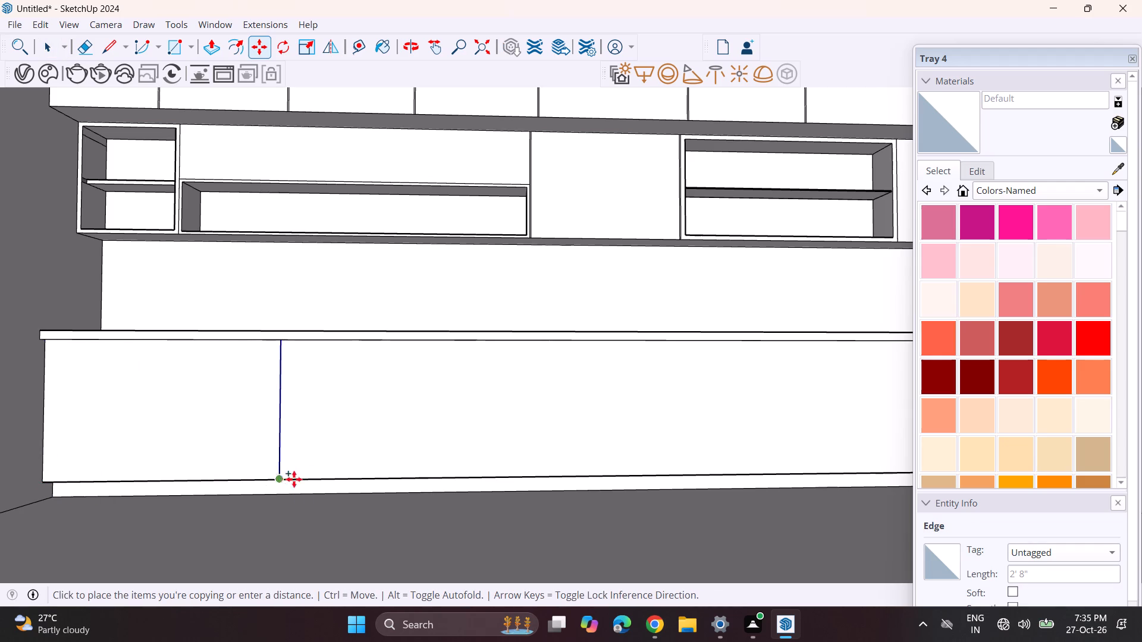
{"action": "left_click", "coordinate": [366, 479]}
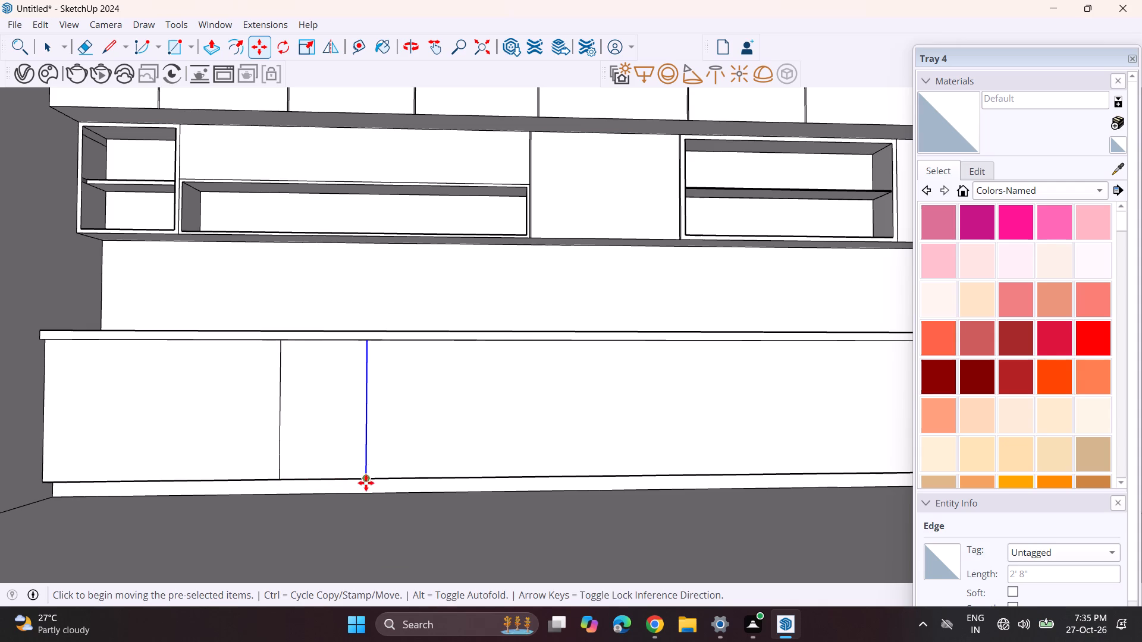
{"action": "left_click", "coordinate": [366, 483]}
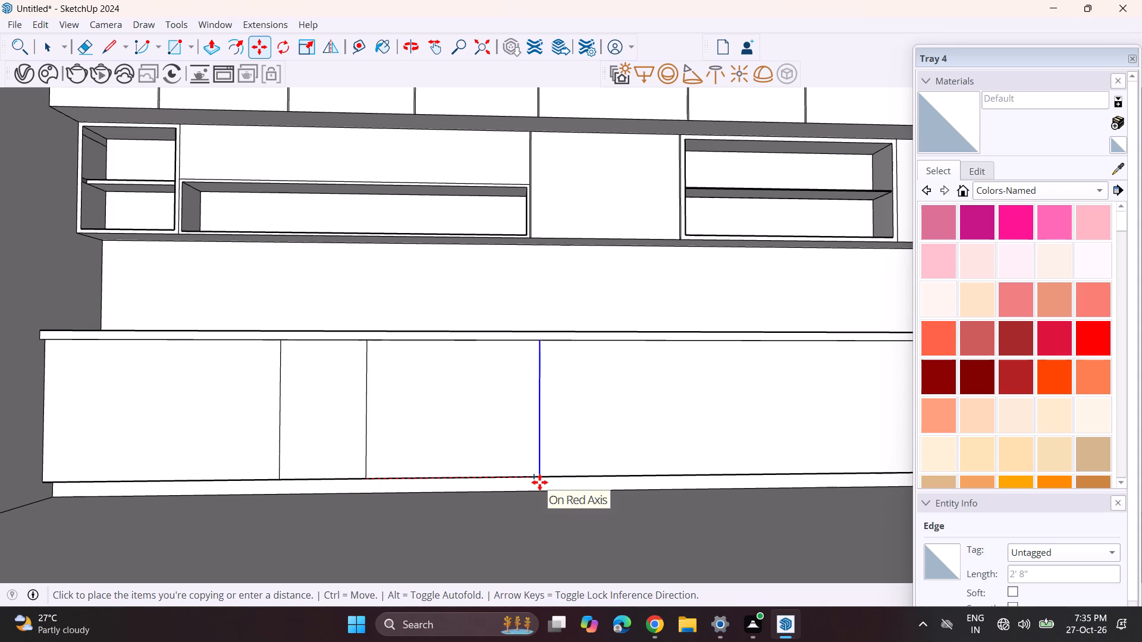
{"action": "left_click", "coordinate": [545, 482]}
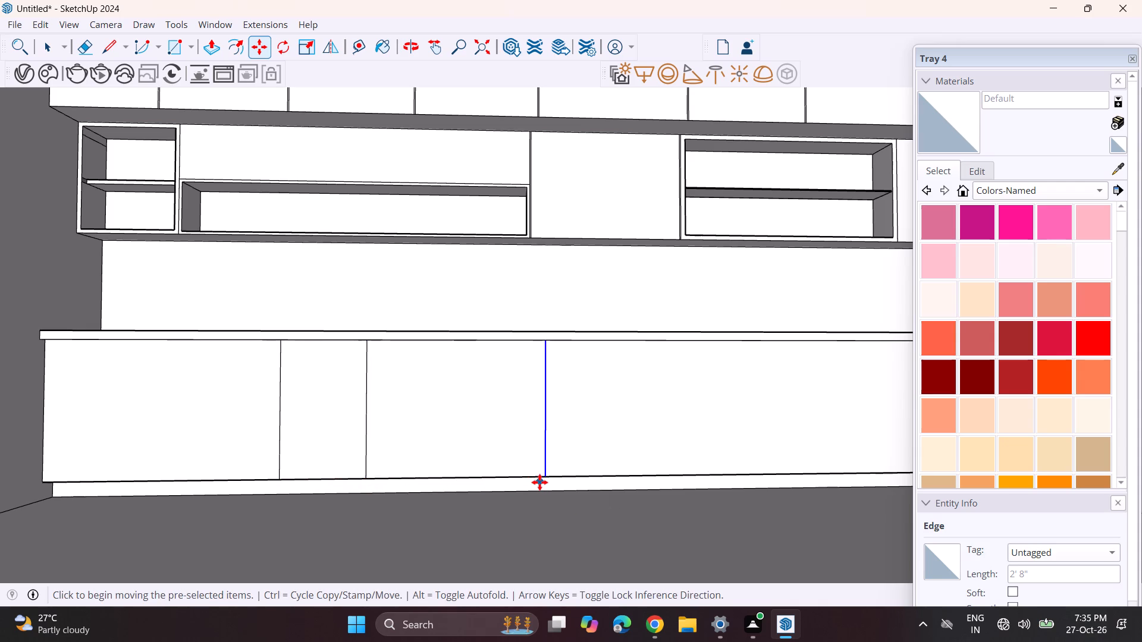
Copy the last vertical division along the base cabinet front's bottom edge three more times toward the right end, forming more door panels.
{"action": "middle_click_drag", "start_coordinate": [493, 477], "coordinate": [455, 502]}
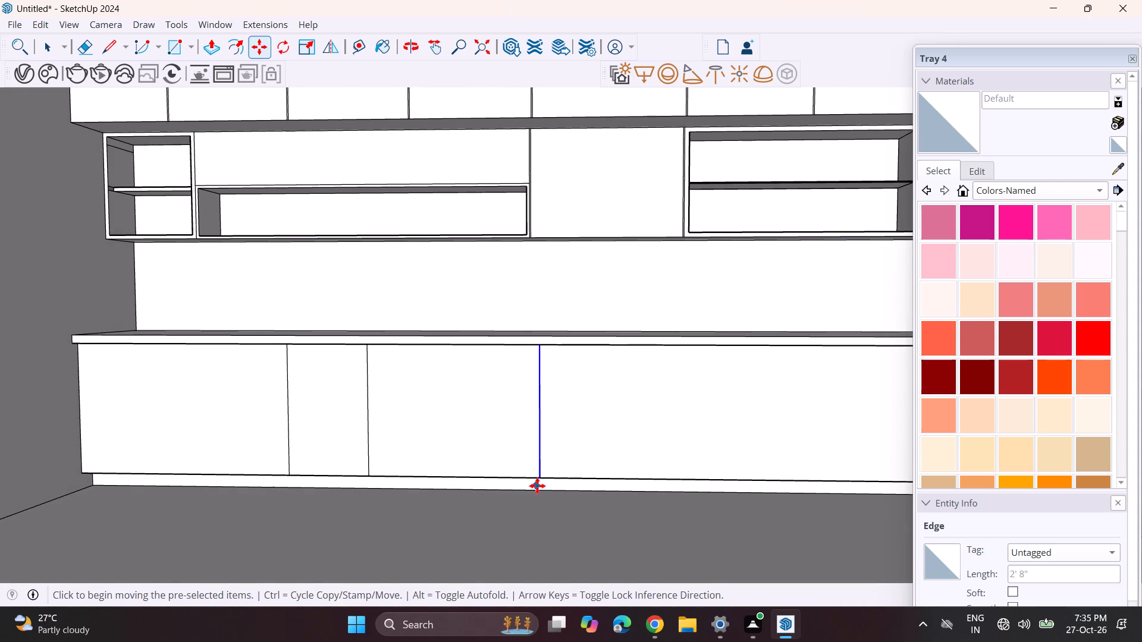
{"action": "left_click", "coordinate": [539, 475]}
{"action": "middle_click_drag", "start_coordinate": [607, 474], "coordinate": [429, 486], "text": "shift"}
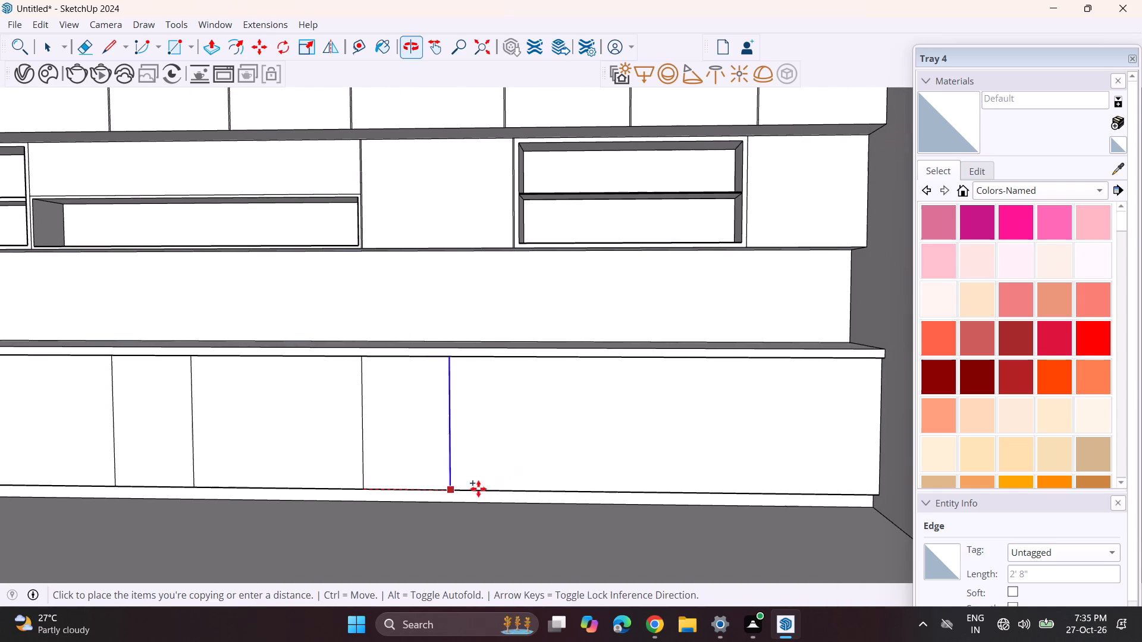
{"action": "left_click", "coordinate": [519, 485]}
{"action": "left_click", "coordinate": [520, 490]}
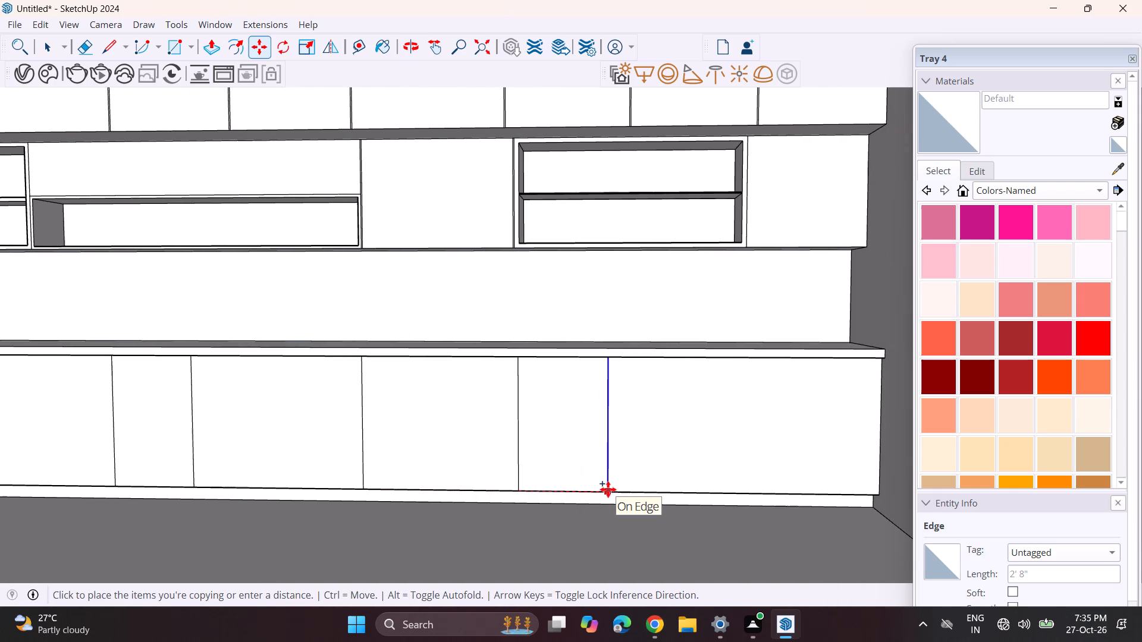
{"action": "left_click", "coordinate": [633, 489]}
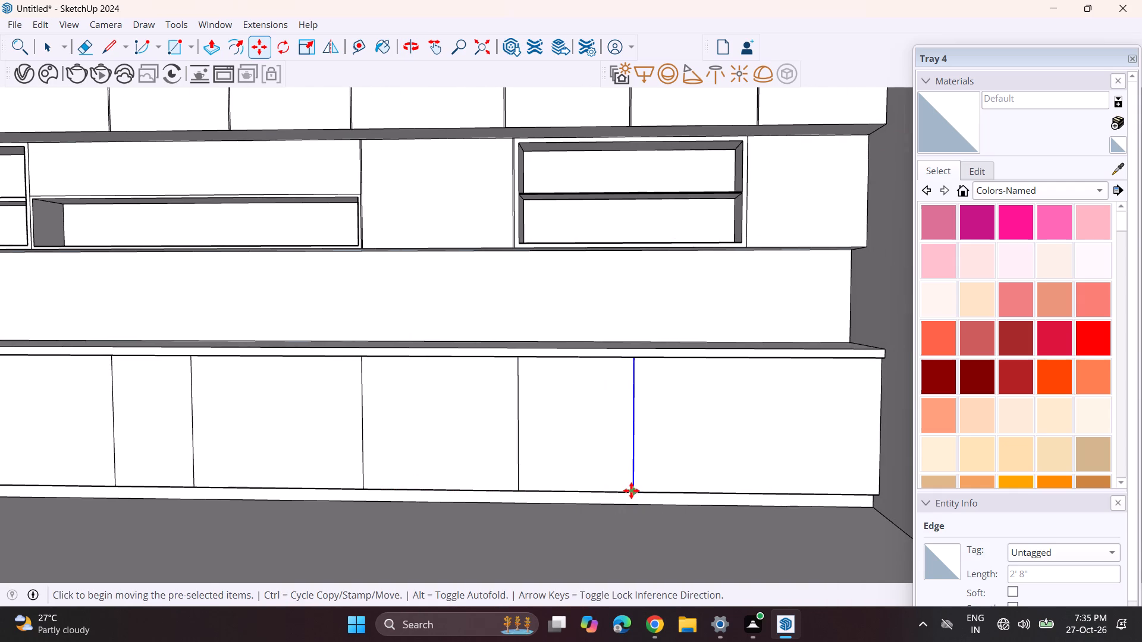
{"action": "left_click", "coordinate": [631, 490]}
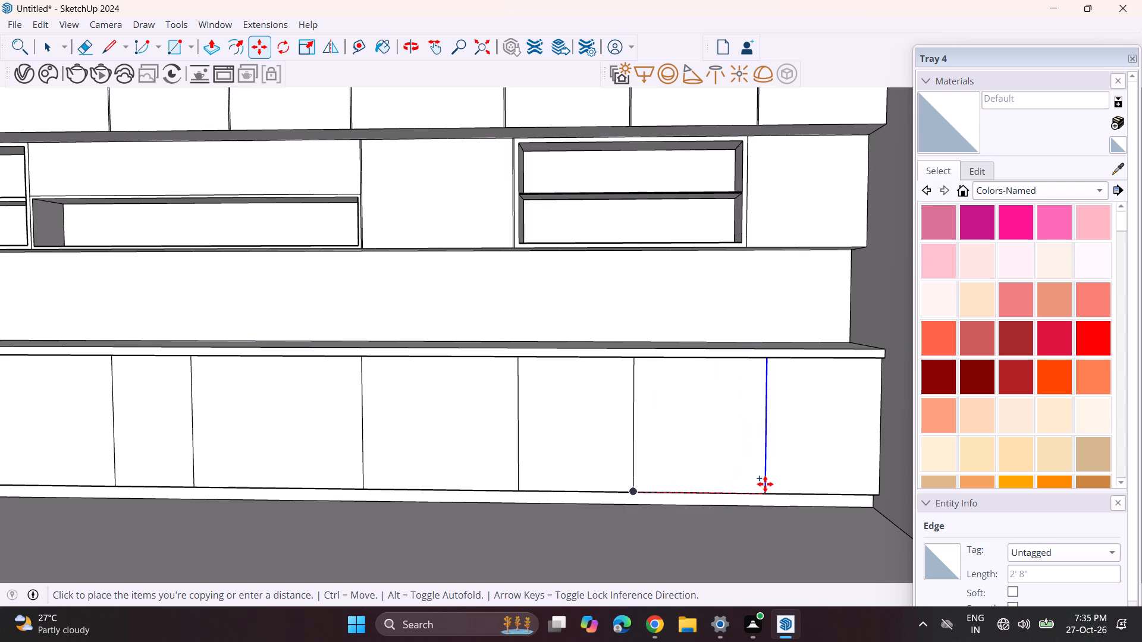
{"action": "left_click", "coordinate": [765, 484]}
{"action": "scroll", "coordinate": [408, 454], "scroll_direction": "down", "scroll_amount": 3}
{"action": "key", "text": "space"}
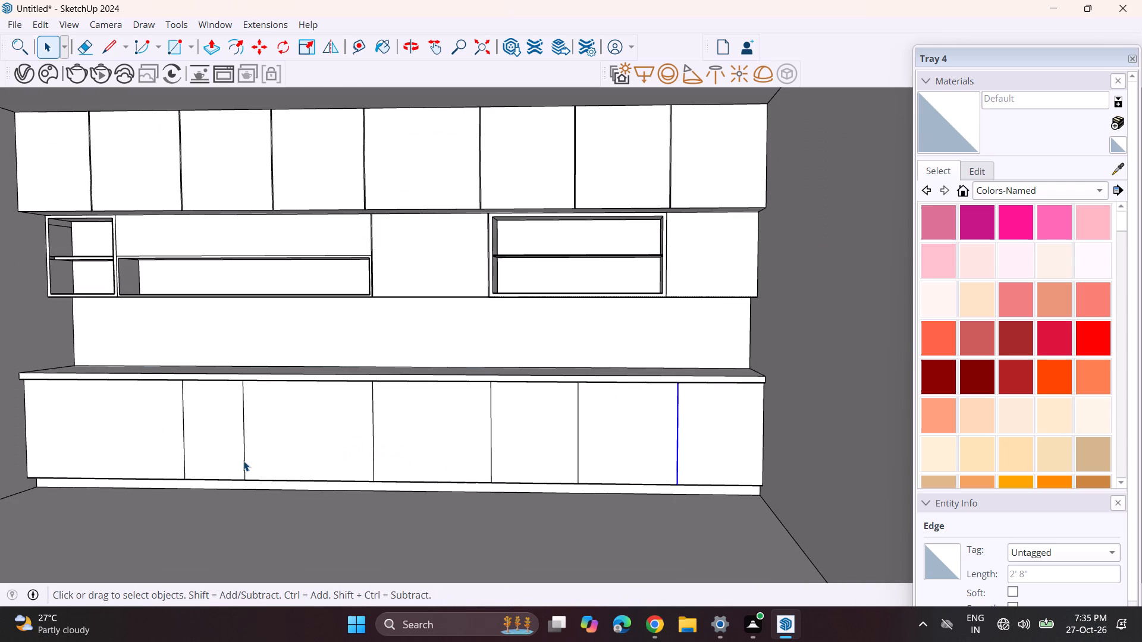
Copy the first vertical division from the base cabinet front's left end 0.3 to the right to form a door gap.
{"action": "scroll", "coordinate": [240, 461], "scroll_direction": "up", "scroll_amount": 4}
{"action": "scroll", "coordinate": [189, 455], "scroll_direction": "up", "scroll_amount": 1}
{"action": "scroll", "coordinate": [186, 455], "scroll_direction": "down", "scroll_amount": 1}
{"action": "scroll", "coordinate": [186, 455], "scroll_direction": "up", "scroll_amount": 10}
{"action": "scroll", "coordinate": [148, 471], "scroll_direction": "down", "scroll_amount": 1}
{"action": "scroll", "coordinate": [148, 471], "scroll_direction": "up", "scroll_amount": 3}
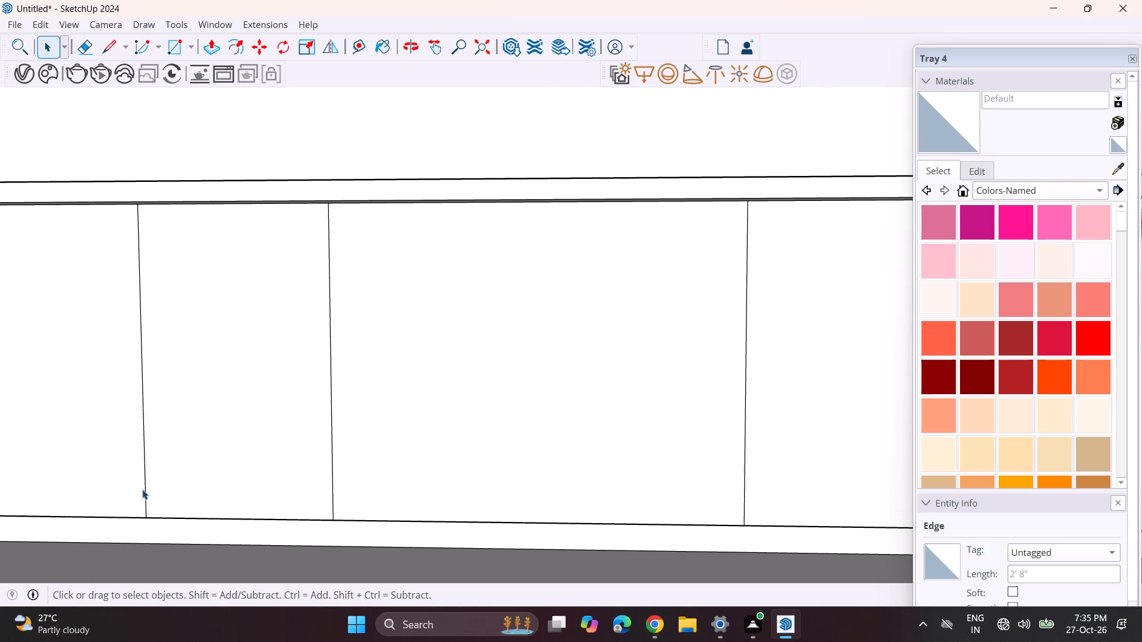
{"action": "left_click", "coordinate": [146, 495]}
{"action": "scroll", "coordinate": [148, 505], "scroll_direction": "up", "scroll_amount": 3}
{"action": "key", "text": "m"}
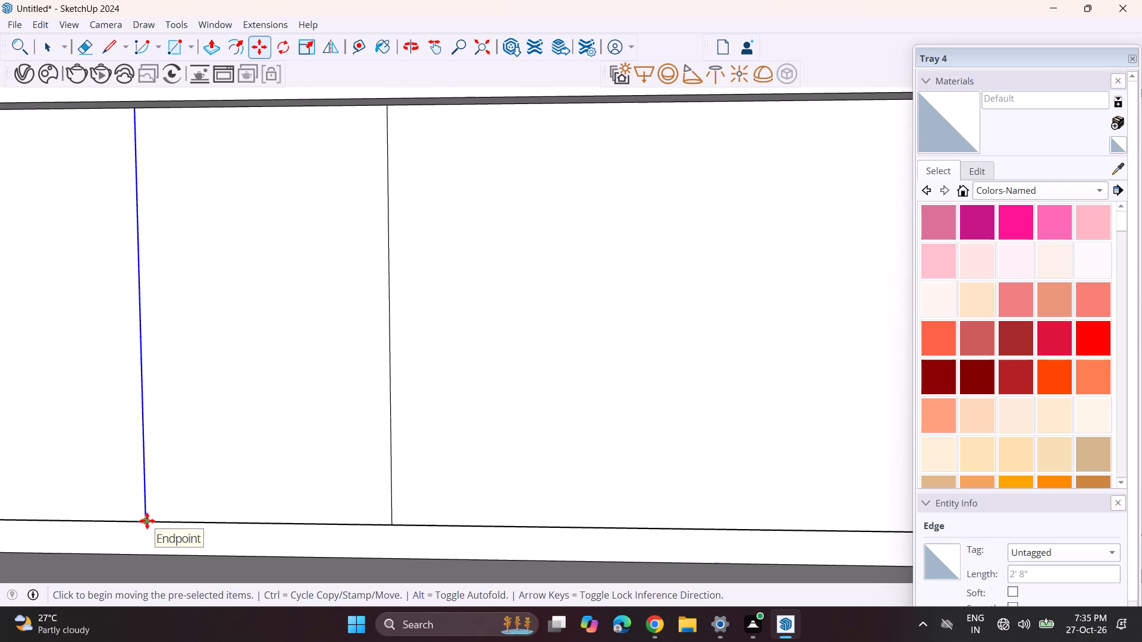
{"action": "left_click", "coordinate": [147, 521]}
{"action": "type", "text": "0.3"}
{"action": "key", "text": "Return"}
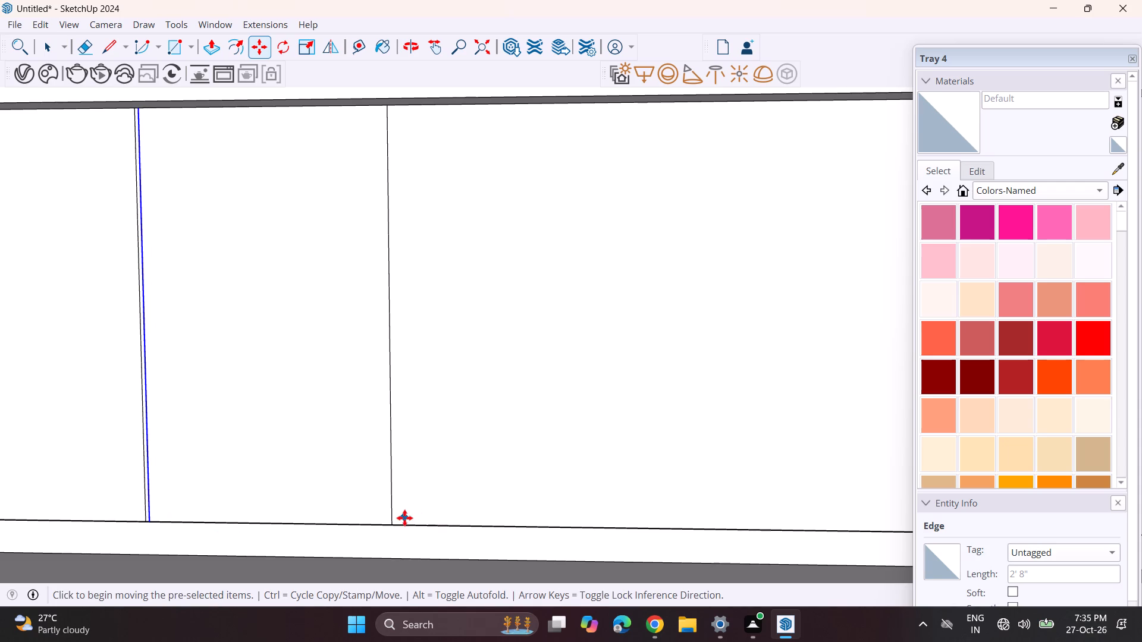
Copy the second vertical division, at the narrow panel's right side, 0.3 to the right as a door gap.
{"action": "key", "text": "space"}
{"action": "left_click", "coordinate": [390, 501]}
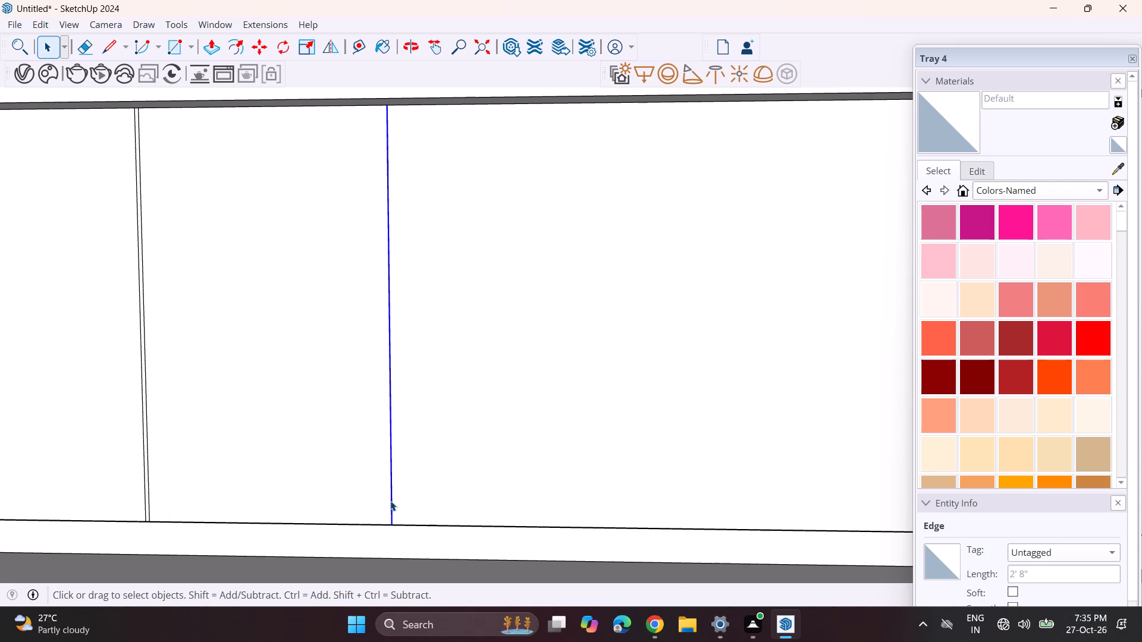
{"action": "key", "text": "m"}
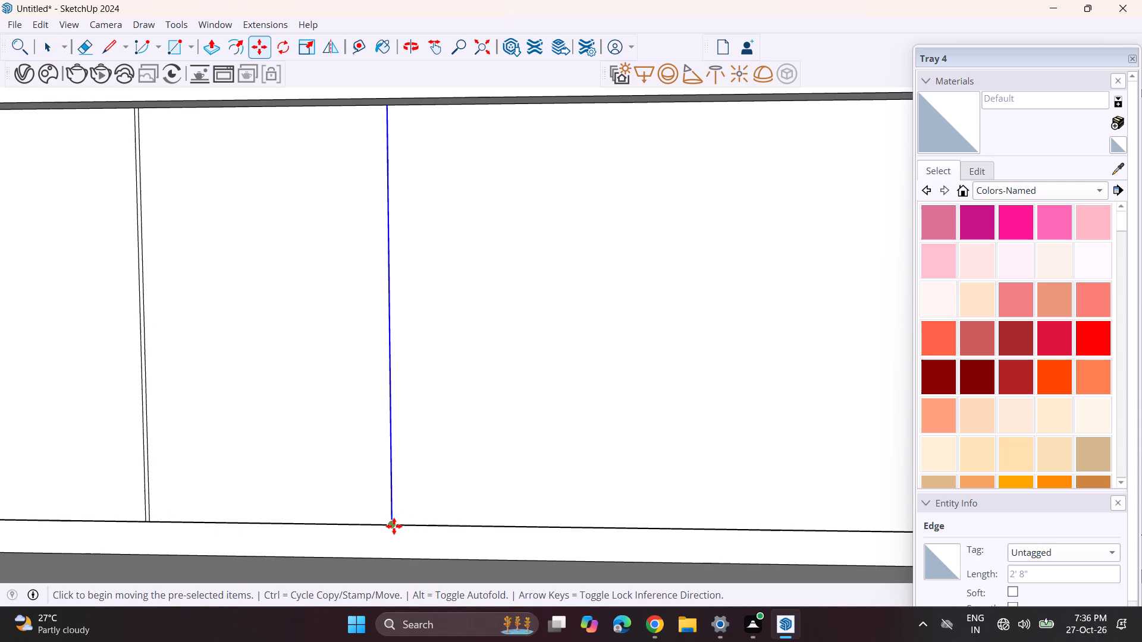
{"action": "left_click", "coordinate": [394, 526]}
{"action": "type", "text": "0.3"}
{"action": "key", "text": "Return"}
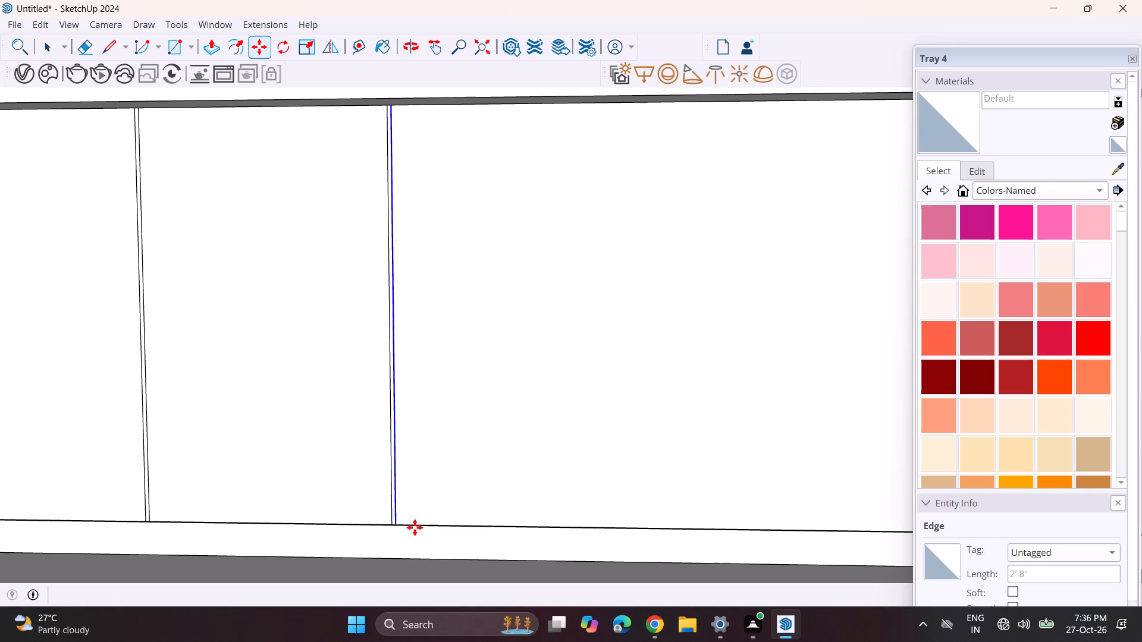
Copy the third vertical division on the base cabinet front 0.3 to the right to form its door gap.
{"action": "scroll", "coordinate": [447, 473], "scroll_direction": "up", "scroll_amount": 1}
{"action": "scroll", "coordinate": [447, 474], "scroll_direction": "down", "scroll_amount": 6}
{"action": "middle_click_drag", "start_coordinate": [511, 471], "coordinate": [228, 526], "text": "shift"}
{"action": "key", "text": "space"}
{"action": "left_click", "coordinate": [469, 539]}
{"action": "middle_click_drag", "start_coordinate": [466, 540], "coordinate": [447, 496]}
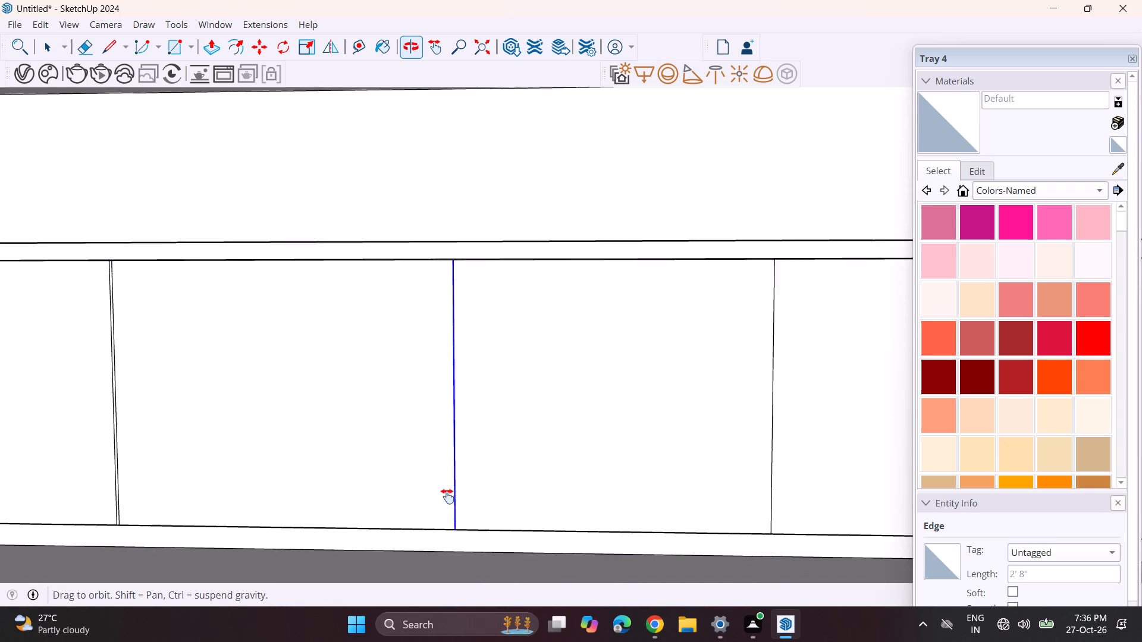
{"action": "middle_click_drag", "start_coordinate": [447, 496], "coordinate": [439, 483]}
{"action": "left_click", "coordinate": [260, 52]}
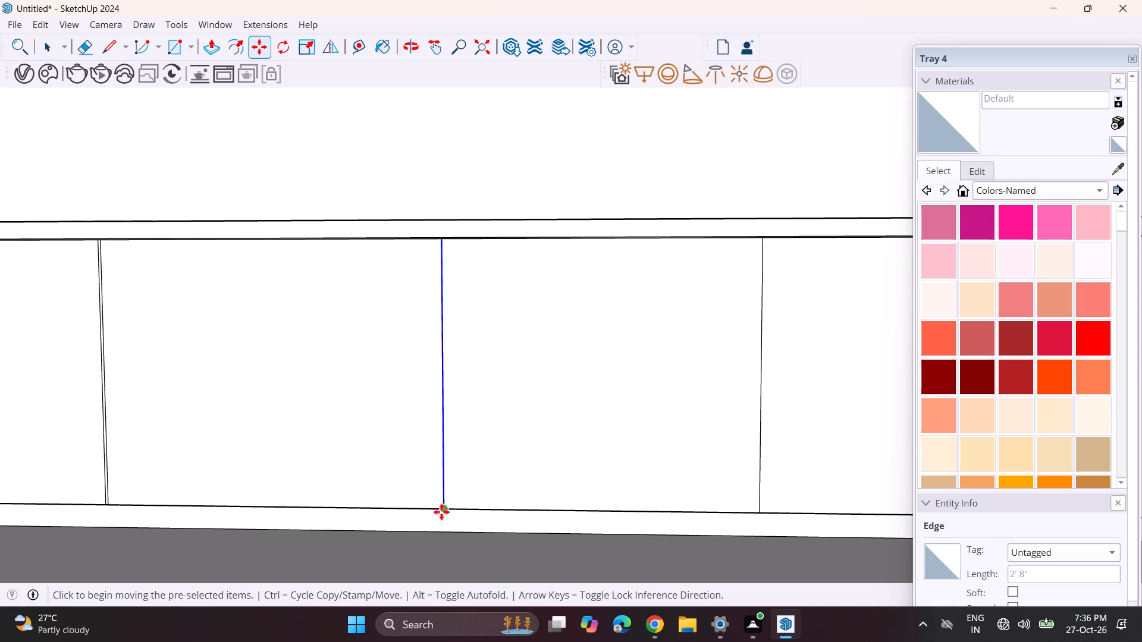
{"action": "left_click", "coordinate": [442, 509]}
{"action": "type", "text": "0.3"}
{"action": "key", "text": "Return"}
{"action": "scroll", "coordinate": [485, 512], "scroll_direction": "down", "scroll_amount": 1}
{"action": "scroll", "coordinate": [485, 512], "scroll_direction": "up", "scroll_amount": 2}
{"action": "scroll", "coordinate": [485, 512], "scroll_direction": "down", "scroll_amount": 2}
{"action": "scroll", "coordinate": [485, 512], "scroll_direction": "up", "scroll_amount": 1}
{"action": "scroll", "coordinate": [485, 512], "scroll_direction": "down", "scroll_amount": 3}
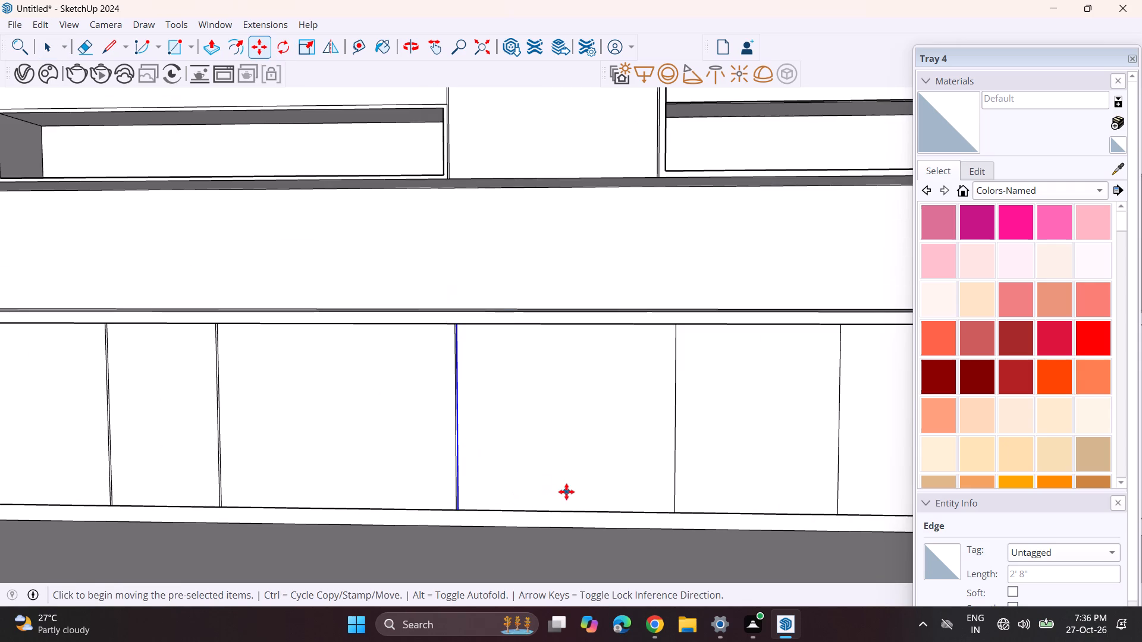
{"action": "middle_click_drag", "start_coordinate": [561, 490], "coordinate": [268, 497]}
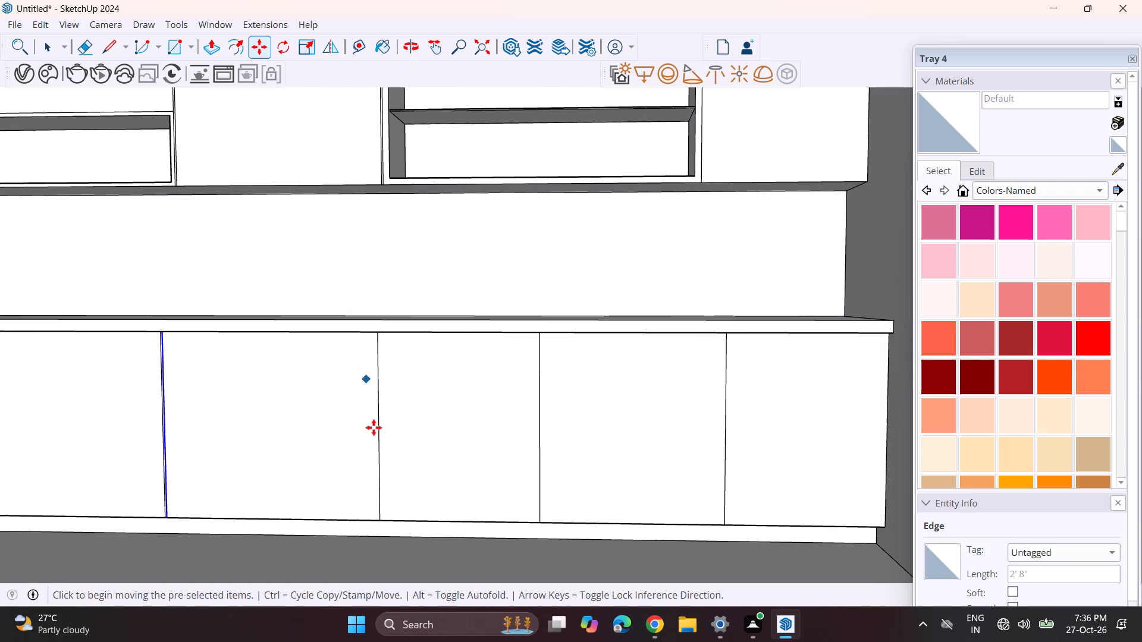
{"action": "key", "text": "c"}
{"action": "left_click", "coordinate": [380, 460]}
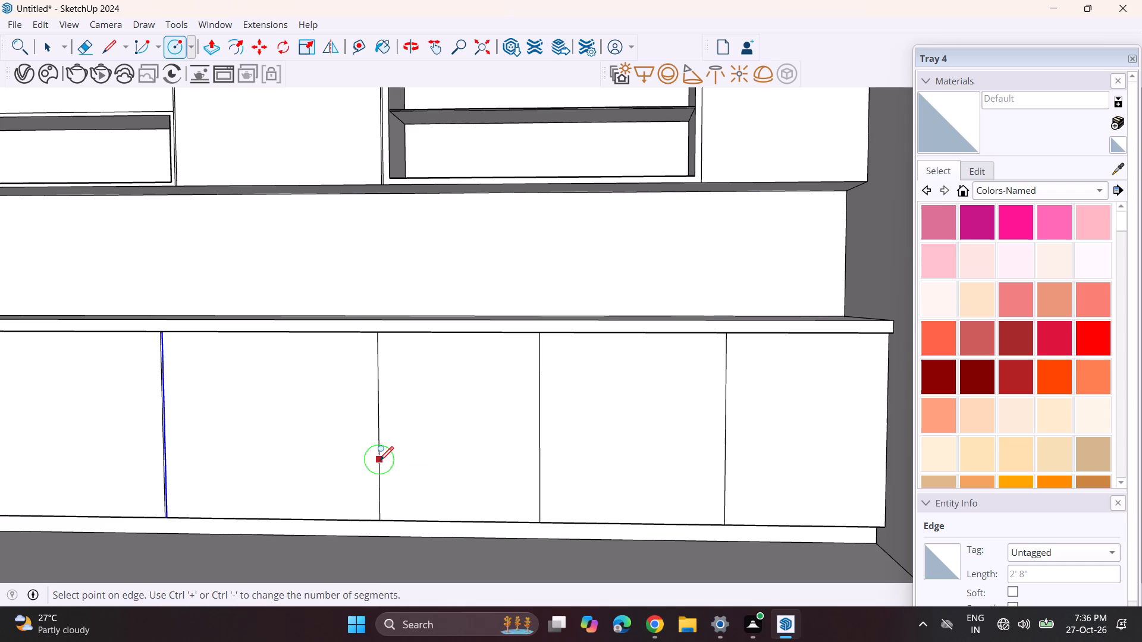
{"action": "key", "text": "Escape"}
Copy the fourth vertical division on the base cabinet front 0.3 to the right to form its door gap.
{"action": "key", "text": "space"}
{"action": "left_click", "coordinate": [380, 458]}
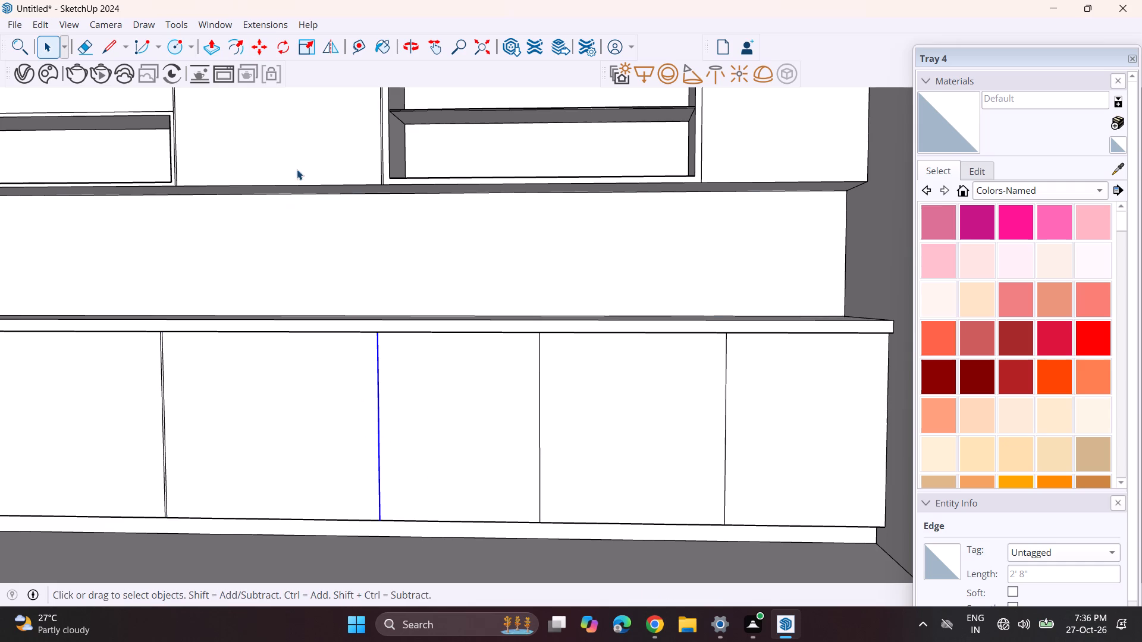
{"action": "left_click", "coordinate": [265, 33]}
{"action": "left_click", "coordinate": [257, 59]}
{"action": "left_click", "coordinate": [260, 50]}
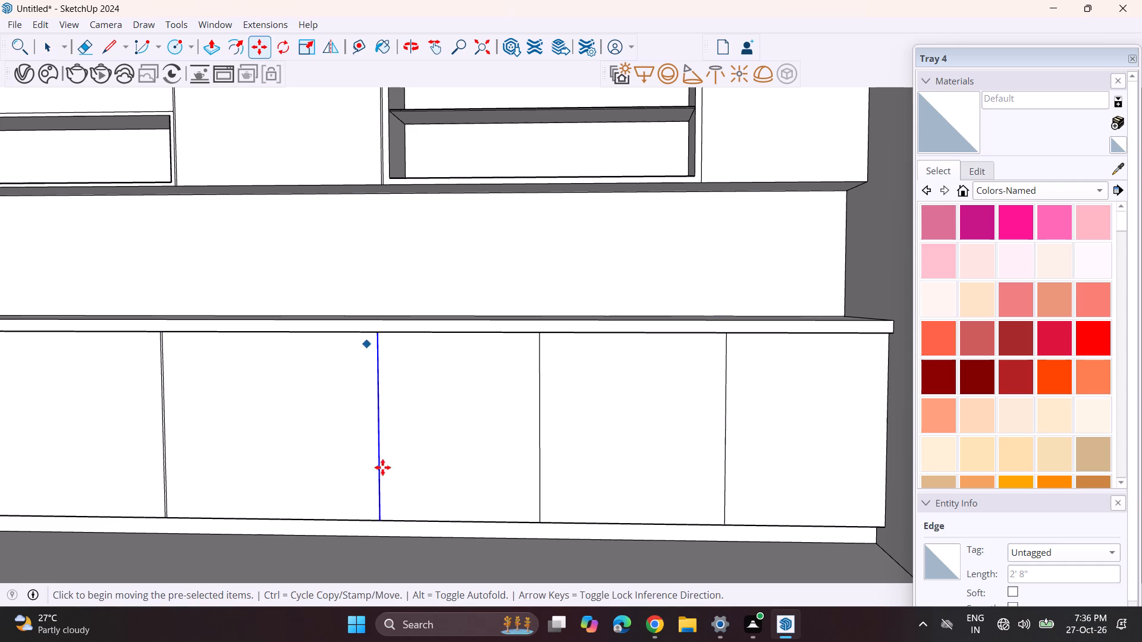
{"action": "left_click", "coordinate": [379, 518]}
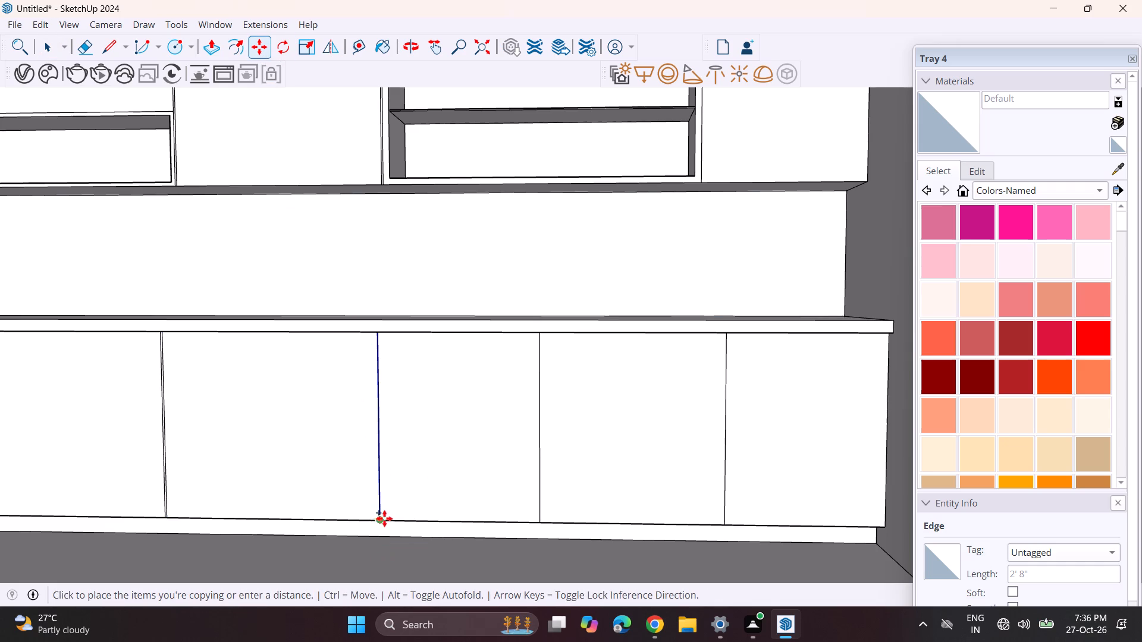
{"action": "type", "text": "0.3"}
{"action": "key", "text": "Return"}
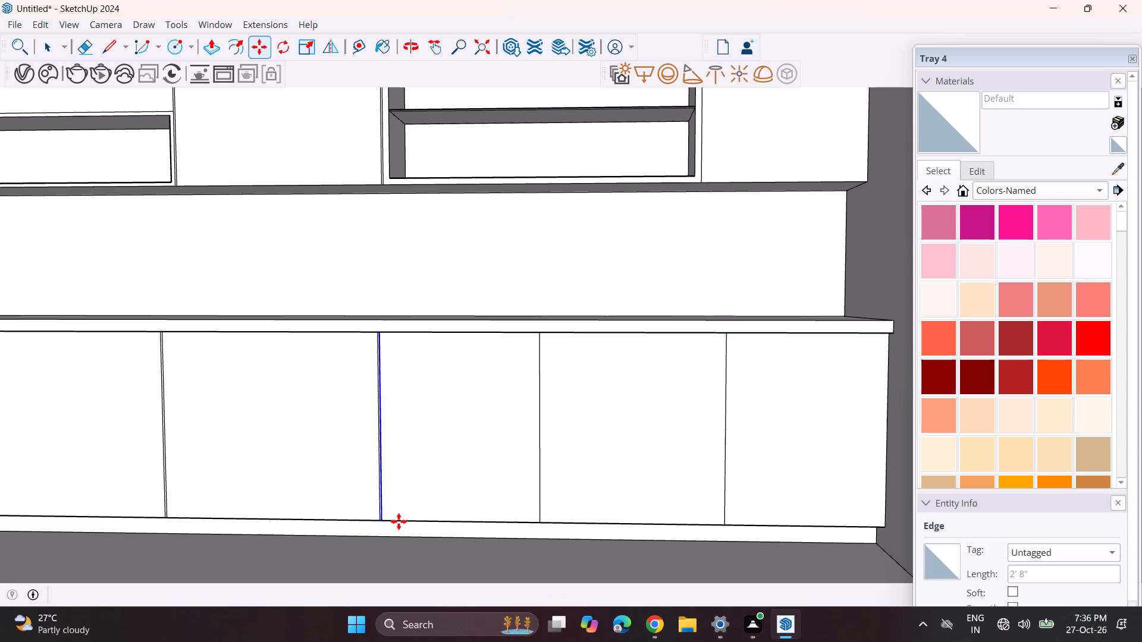
Copy the fifth vertical division on the base cabinet front 0.3 to the right to form its door gap.
{"action": "key", "text": "space"}
{"action": "left_click", "coordinate": [542, 476]}
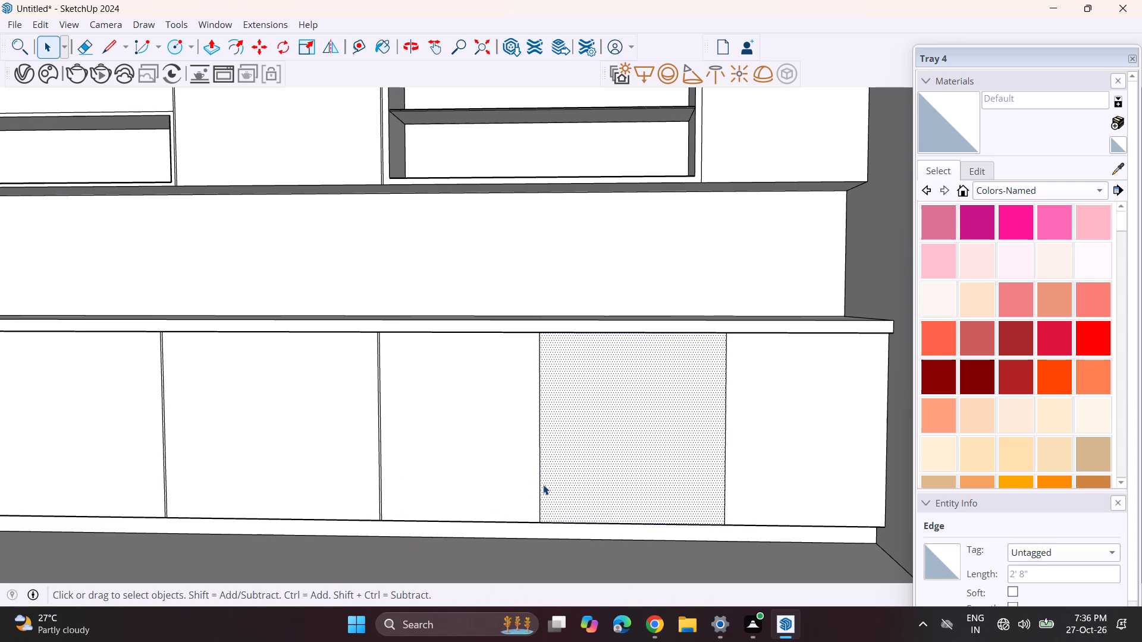
{"action": "left_click", "coordinate": [539, 495]}
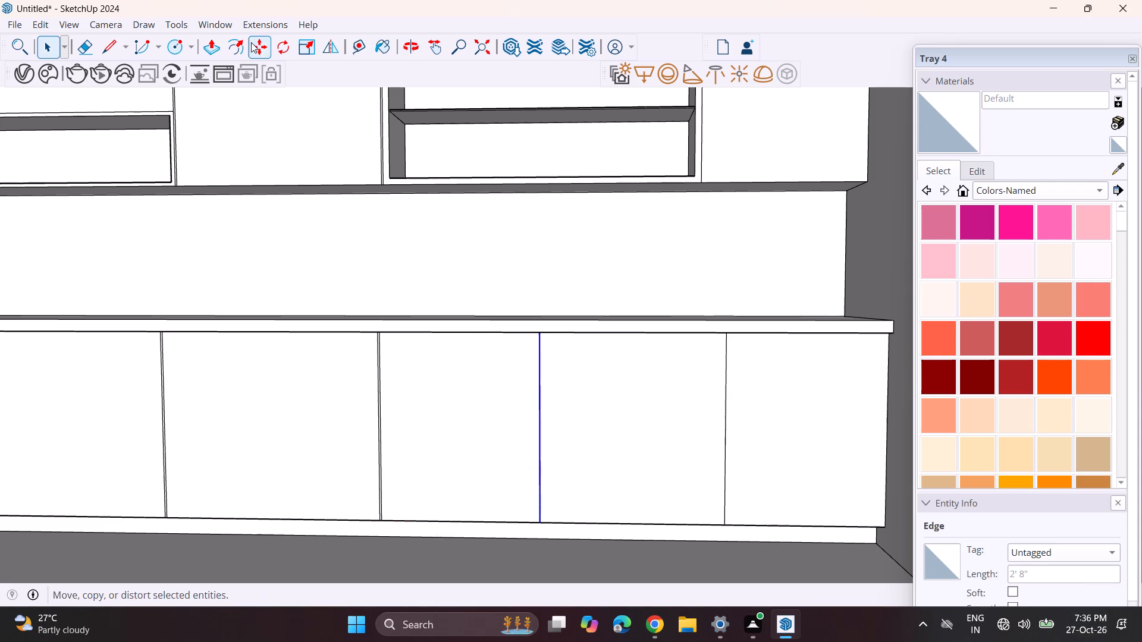
{"action": "left_click", "coordinate": [263, 44]}
{"action": "left_click", "coordinate": [544, 523]}
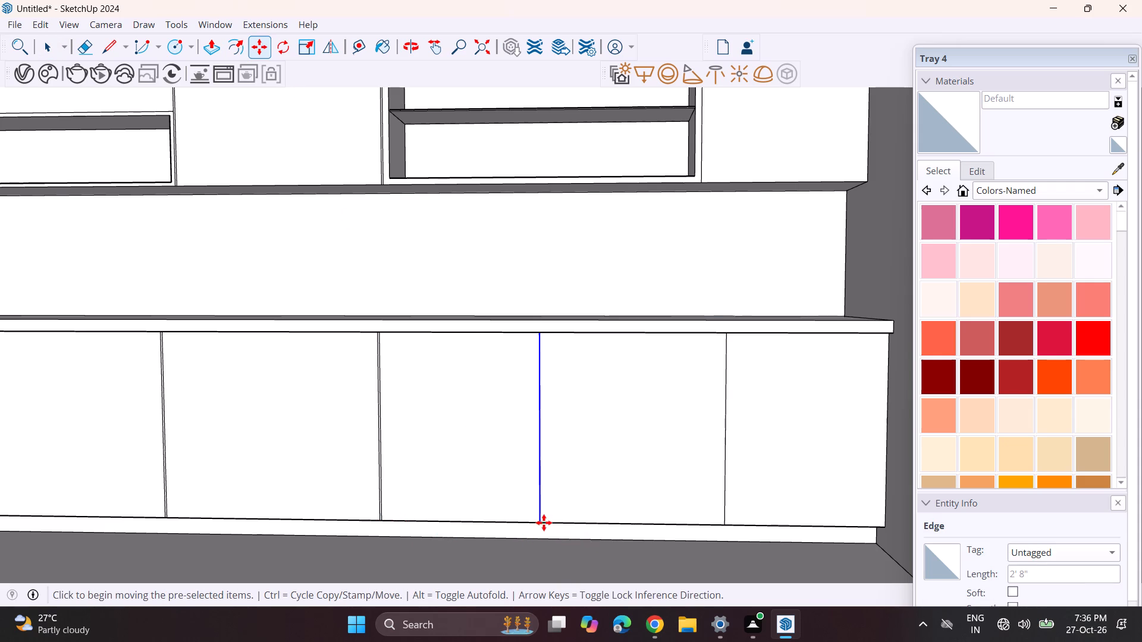
{"action": "type", "text": "0.3"}
{"action": "key", "text": "Return"}
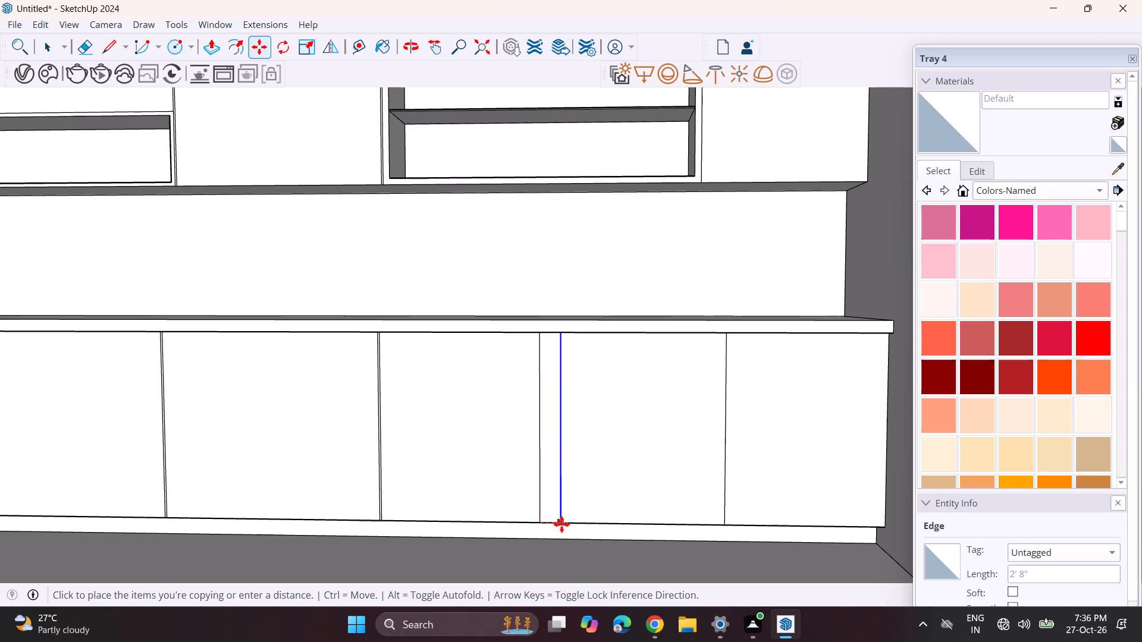
Copy the last vertical division, nearest the base cabinet front's right end, 0.3 to the right to form its door gap.
{"action": "key", "text": "space"}
{"action": "left_click", "coordinate": [726, 507]}
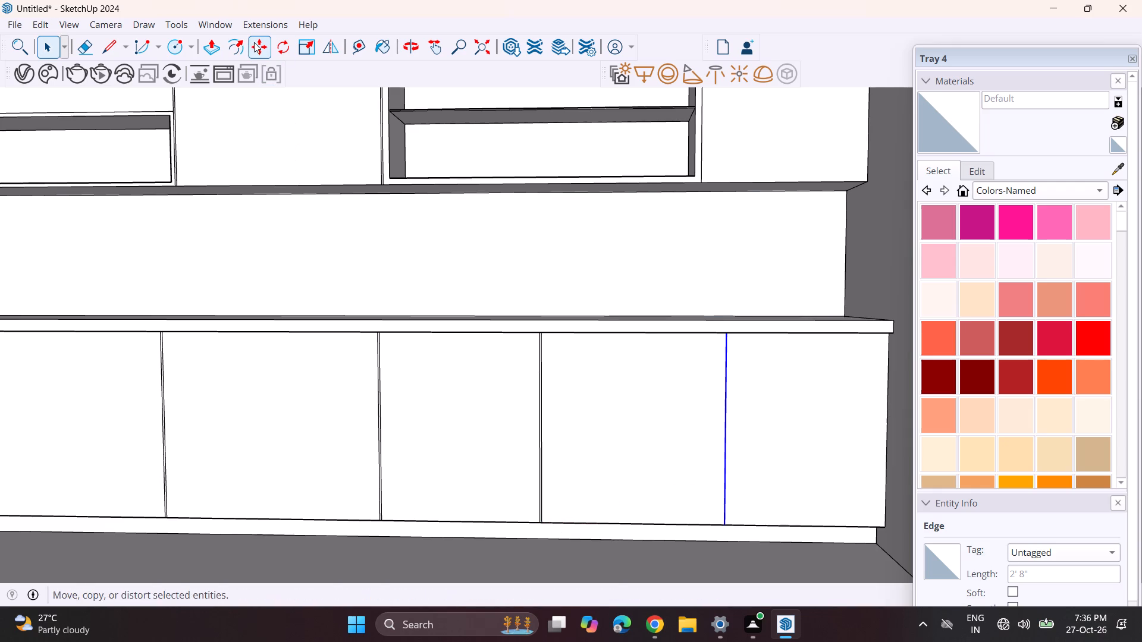
{"action": "left_click", "coordinate": [254, 43]}
{"action": "left_click", "coordinate": [728, 527]}
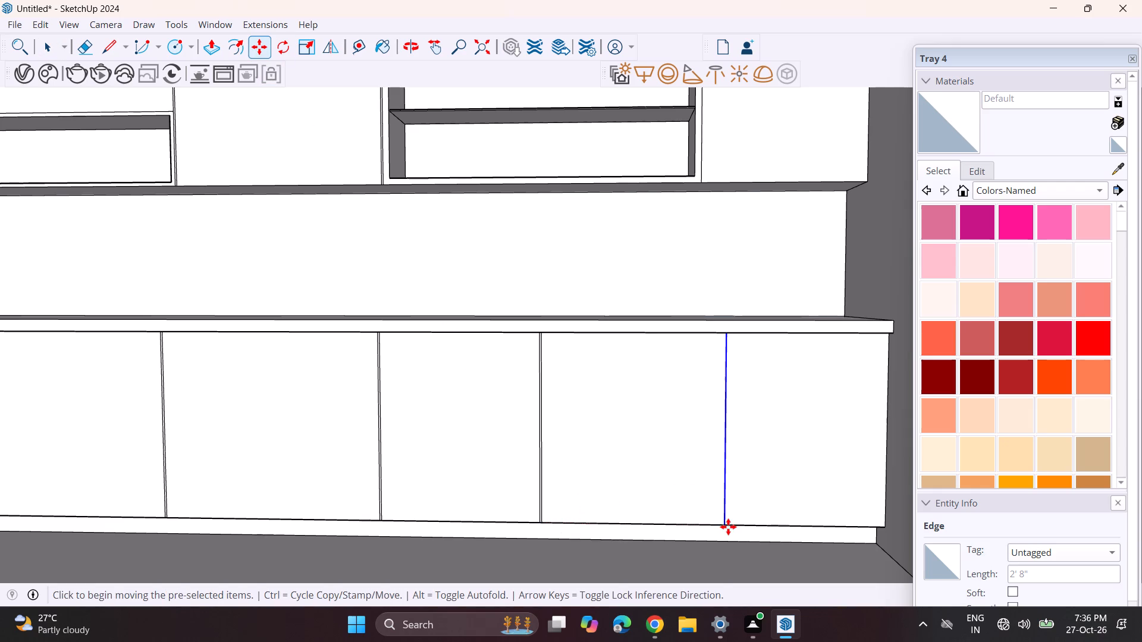
{"action": "type", "text": "0.3"}
{"action": "key", "text": "Return"}
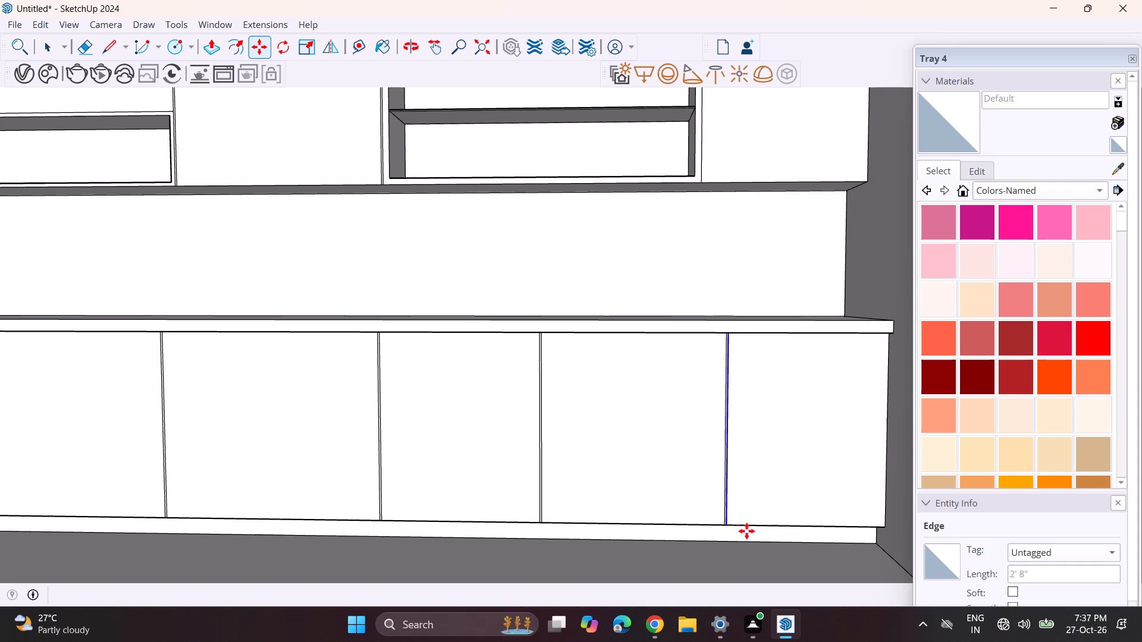
{"action": "scroll", "coordinate": [543, 539], "scroll_direction": "down", "scroll_amount": 9}
{"action": "middle_click_drag", "start_coordinate": [434, 507], "coordinate": [463, 510]}
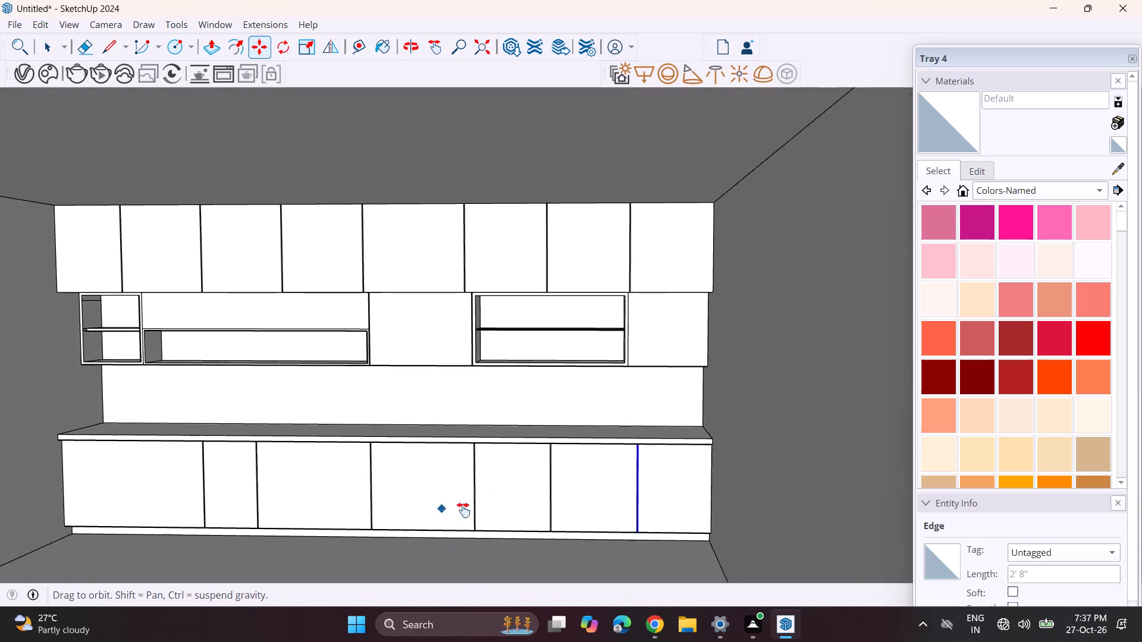
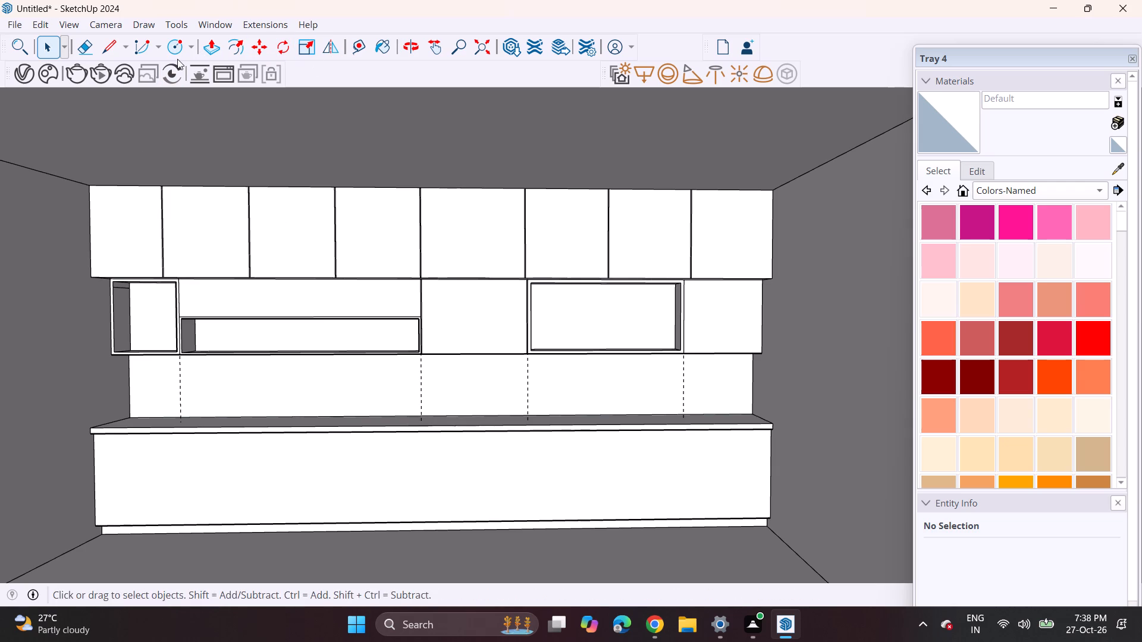
Draw a thin shelf-profile rectangle across the depth of the right-hand niche's right inner side, starting from its mid-height.
{"action": "left_click", "coordinate": [192, 53]}
{"action": "left_click", "coordinate": [194, 68]}
{"action": "middle_click_drag", "start_coordinate": [498, 298], "coordinate": [594, 329]}
{"action": "scroll", "coordinate": [626, 358], "scroll_direction": "up", "scroll_amount": 4}
{"action": "scroll", "coordinate": [647, 290], "scroll_direction": "up", "scroll_amount": 1}
{"action": "scroll", "coordinate": [647, 290], "scroll_direction": "down", "scroll_amount": 1}
{"action": "scroll", "coordinate": [647, 290], "scroll_direction": "up", "scroll_amount": 10}
{"action": "scroll", "coordinate": [704, 290], "scroll_direction": "down", "scroll_amount": 2}
{"action": "scroll", "coordinate": [699, 287], "scroll_direction": "up", "scroll_amount": 1}
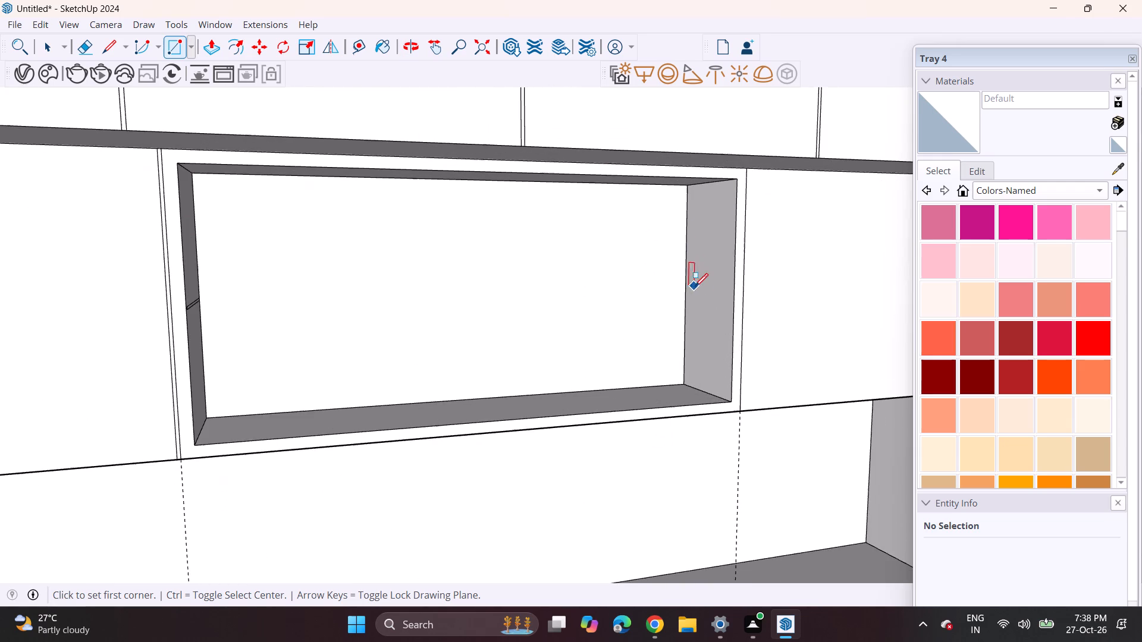
{"action": "left_click", "coordinate": [688, 290]}
{"action": "scroll", "coordinate": [736, 284], "scroll_direction": "up", "scroll_amount": 2}
{"action": "scroll", "coordinate": [736, 284], "scroll_direction": "down", "scroll_amount": 1}
{"action": "scroll", "coordinate": [735, 284], "scroll_direction": "up", "scroll_amount": 1}
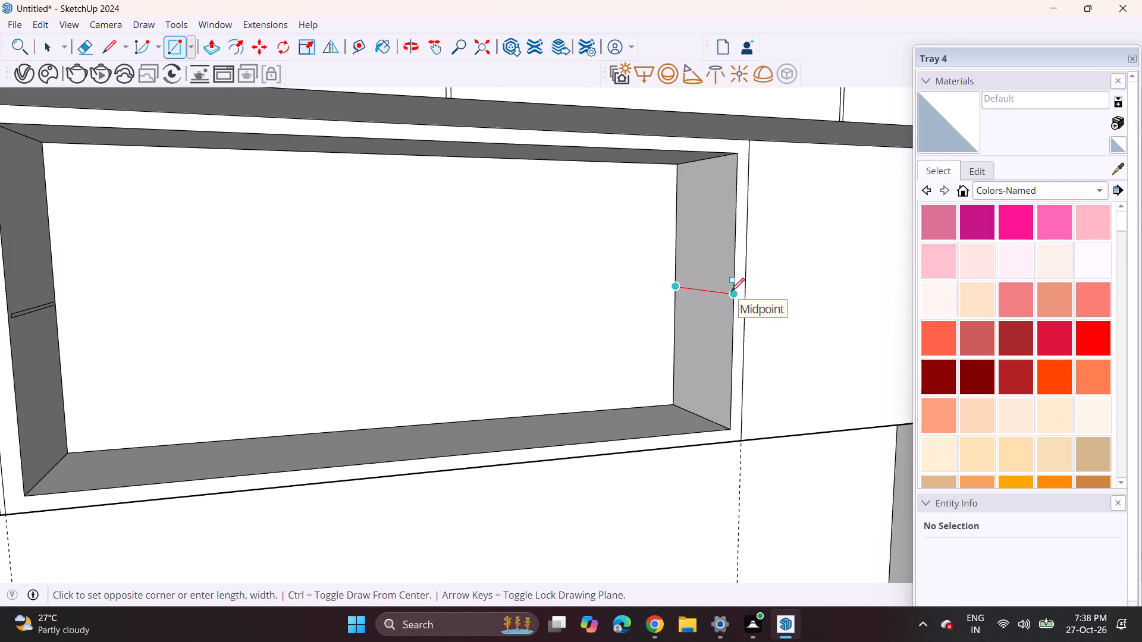
{"action": "left_click", "coordinate": [733, 285]}
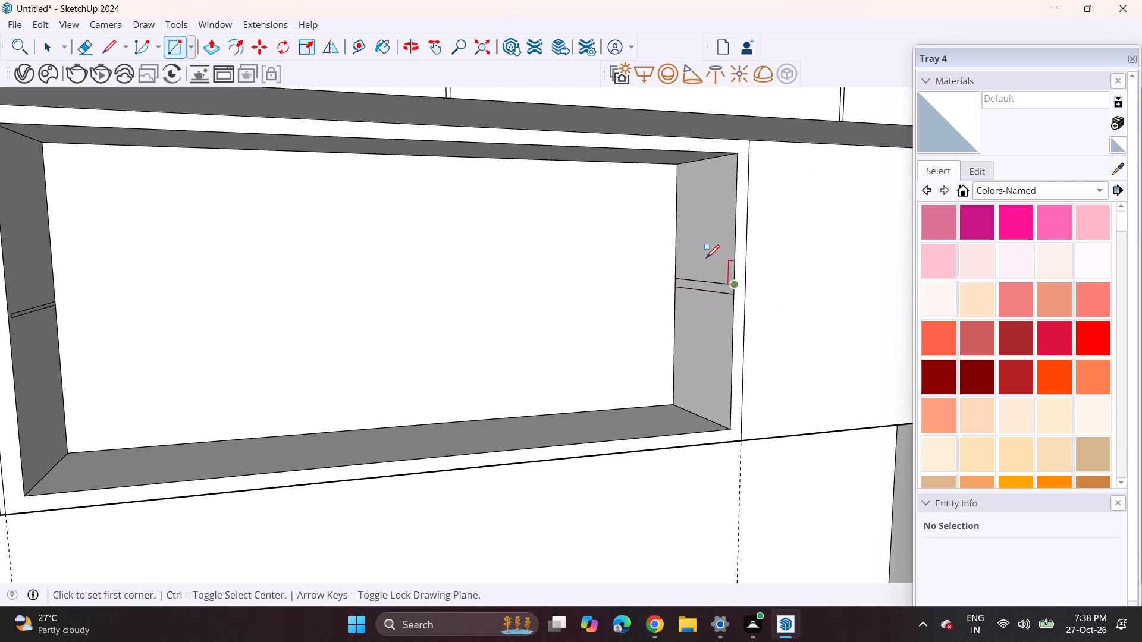
Extrude the thin shelf profile across the right-hand niche to its opposite inner side.
{"action": "left_click", "coordinate": [215, 47]}
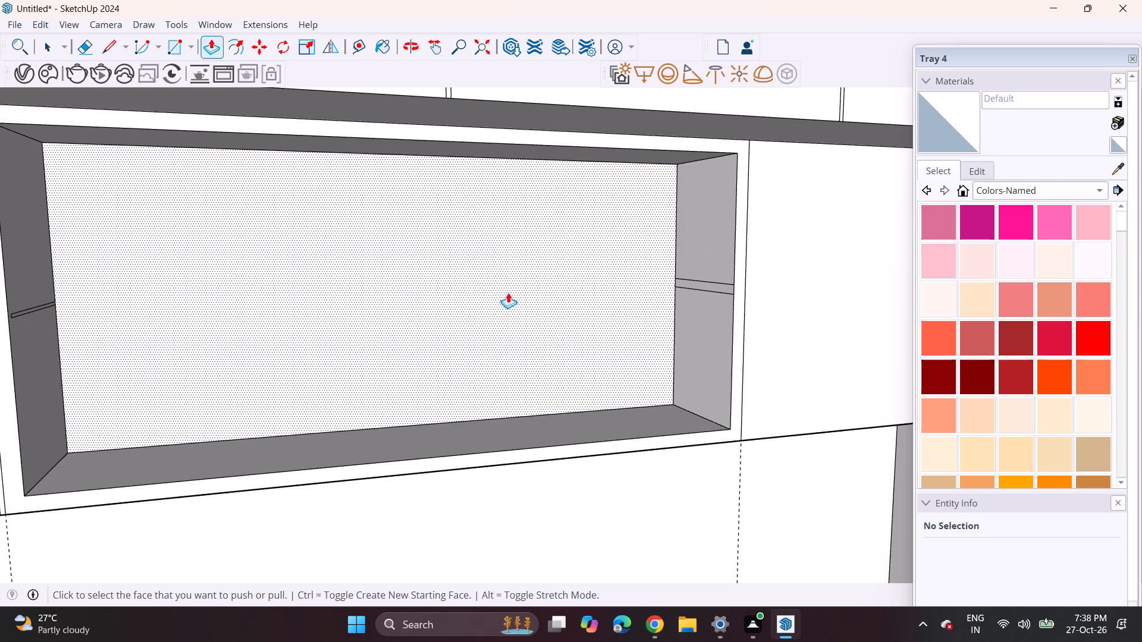
{"action": "left_click", "coordinate": [691, 284]}
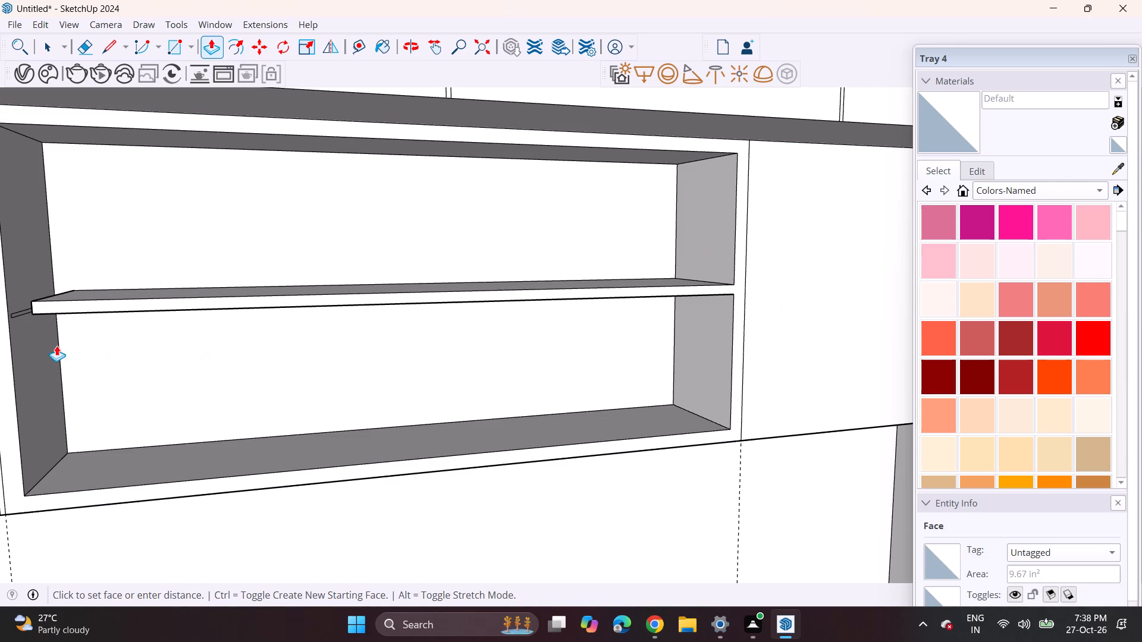
{"action": "left_click", "coordinate": [49, 345]}
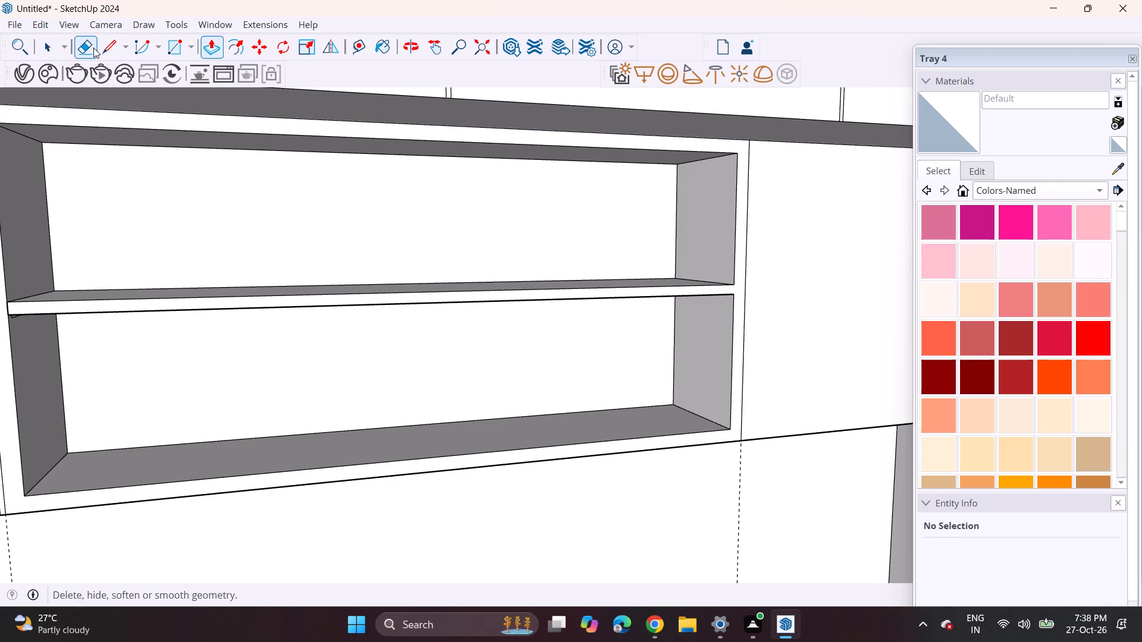
Draw short vertical lines at both ends of the new shelf's front edge to separate it from the niche frame.
{"action": "left_click", "coordinate": [103, 48]}
{"action": "left_click", "coordinate": [9, 300]}
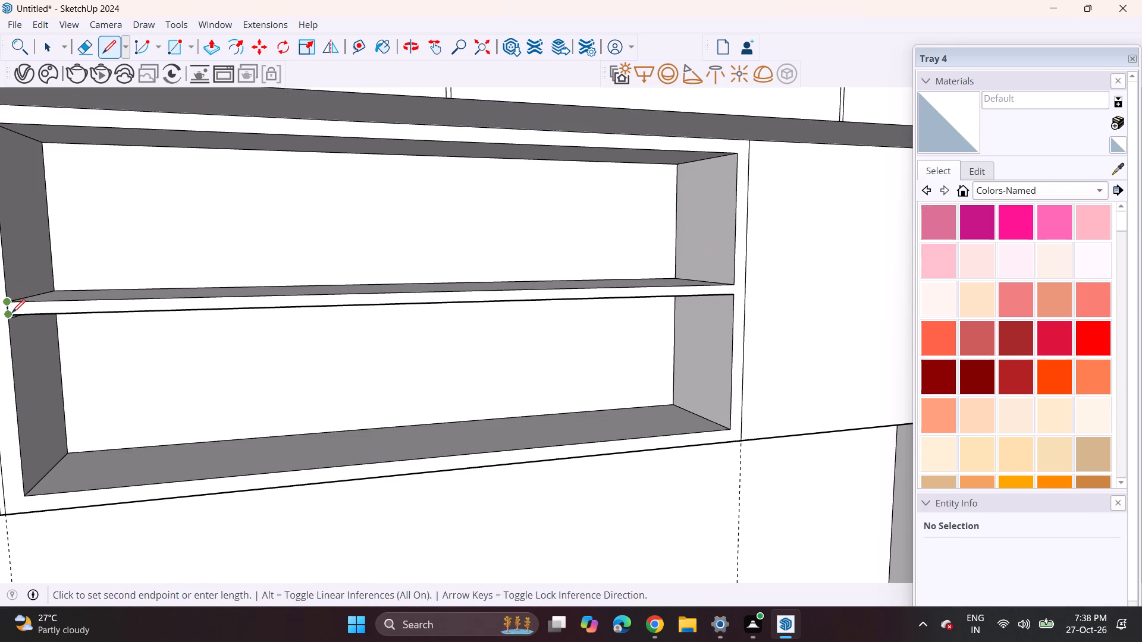
{"action": "left_click", "coordinate": [12, 313]}
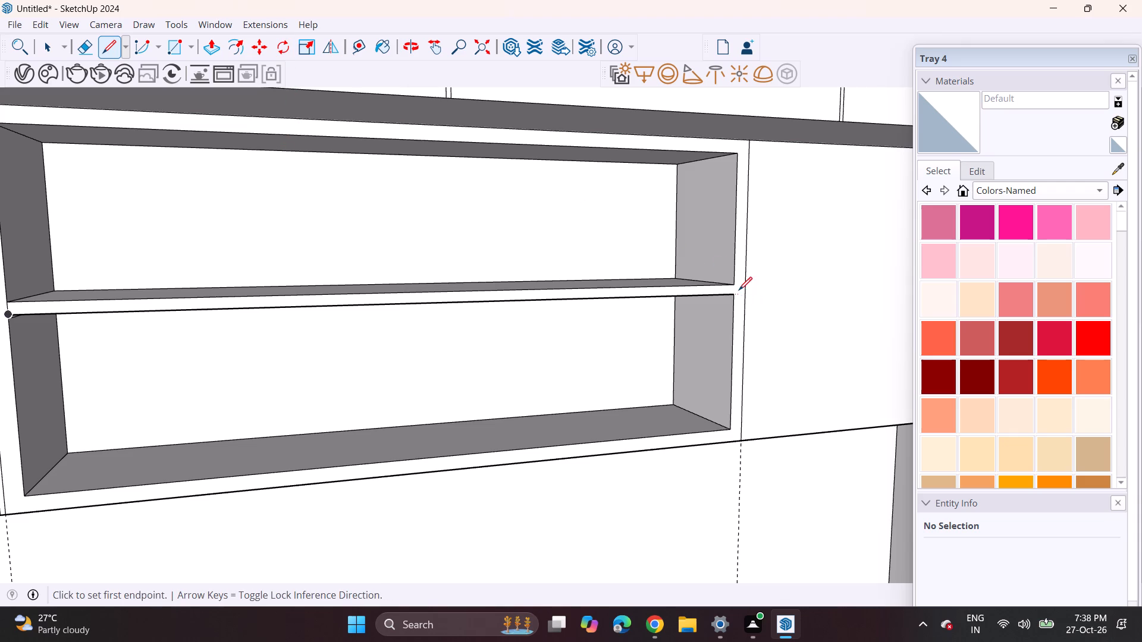
{"action": "left_click", "coordinate": [735, 285]}
{"action": "left_click", "coordinate": [736, 294]}
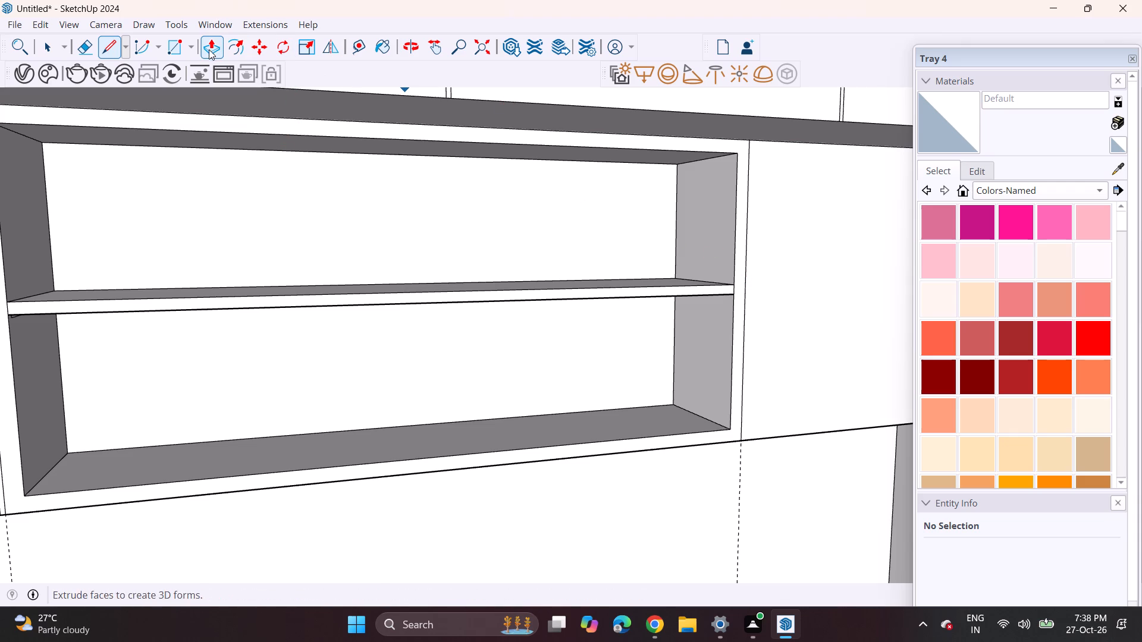
Push the right-hand niche shelf's front face slightly back from the frame.
{"action": "left_click", "coordinate": [209, 49]}
{"action": "left_click", "coordinate": [270, 303]}
{"action": "left_click", "coordinate": [269, 300]}
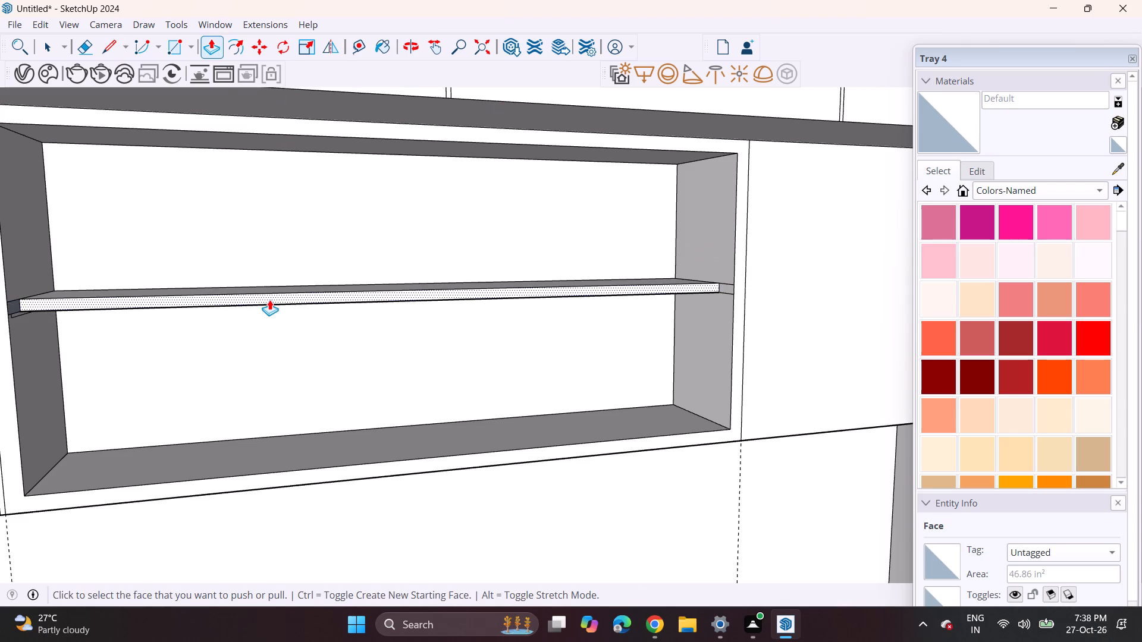
Draw a thin shelf-profile rectangle at mid-height on the right inner side of the far-left niche.
{"action": "scroll", "coordinate": [263, 285], "scroll_direction": "down", "scroll_amount": 14}
{"action": "middle_click_drag", "start_coordinate": [248, 287], "coordinate": [694, 277]}
{"action": "middle_click_drag", "start_coordinate": [215, 329], "coordinate": [488, 284]}
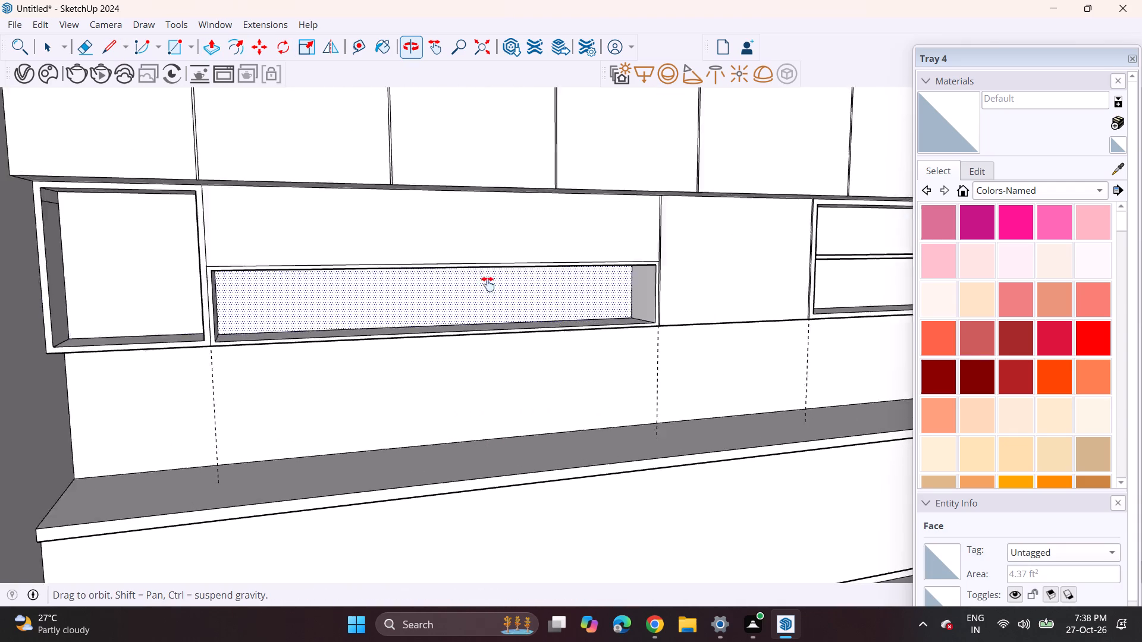
{"action": "middle_click_drag", "start_coordinate": [488, 284], "coordinate": [526, 287]}
{"action": "middle_click_drag", "start_coordinate": [331, 285], "coordinate": [340, 316]}
{"action": "scroll", "coordinate": [343, 278], "scroll_direction": "down", "scroll_amount": 1}
{"action": "scroll", "coordinate": [343, 278], "scroll_direction": "up", "scroll_amount": 3}
{"action": "scroll", "coordinate": [343, 274], "scroll_direction": "down", "scroll_amount": 1}
{"action": "left_click", "coordinate": [177, 56]}
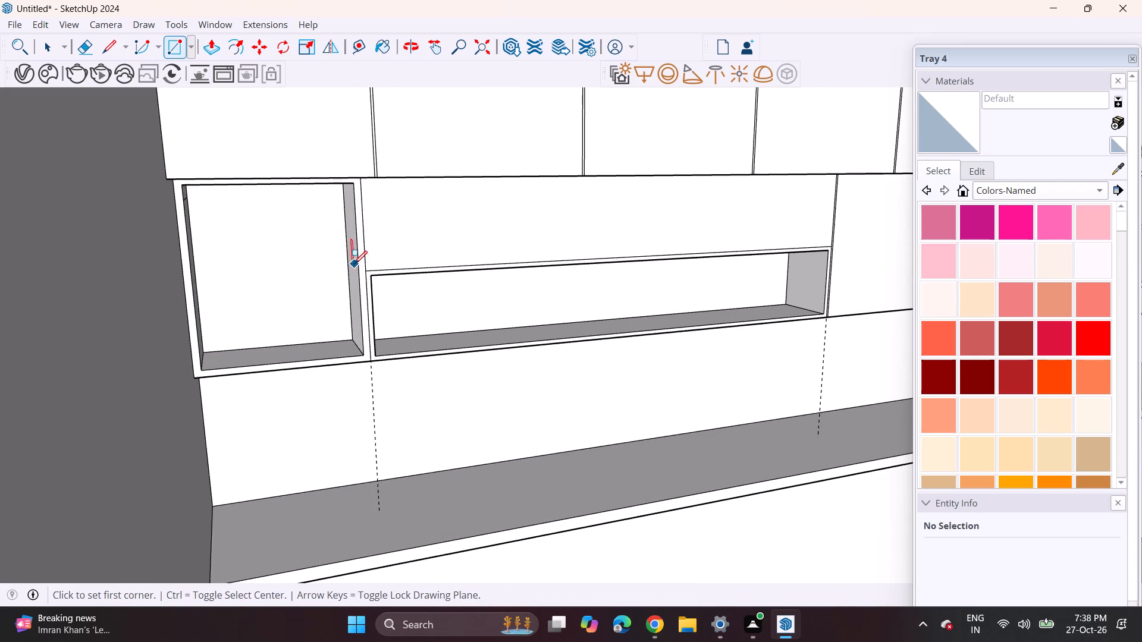
{"action": "left_click", "coordinate": [358, 272]}
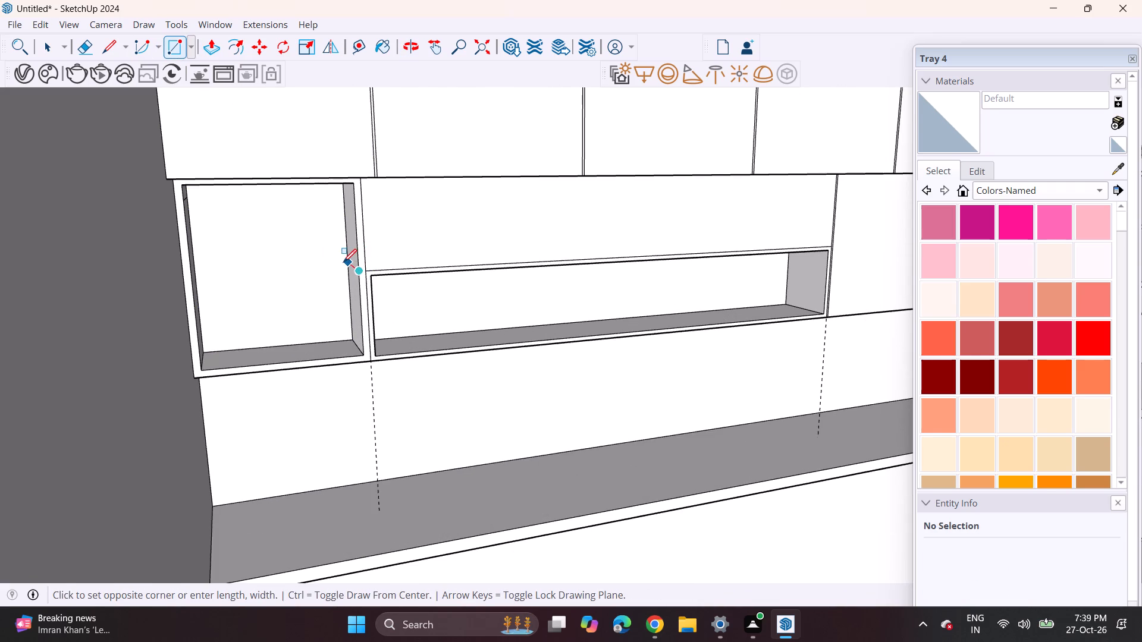
{"action": "scroll", "coordinate": [343, 262], "scroll_direction": "up", "scroll_amount": 1}
{"action": "scroll", "coordinate": [343, 262], "scroll_direction": "down", "scroll_amount": 1}
{"action": "scroll", "coordinate": [343, 262], "scroll_direction": "up", "scroll_amount": 1}
{"action": "scroll", "coordinate": [343, 262], "scroll_direction": "down", "scroll_amount": 1}
{"action": "scroll", "coordinate": [343, 262], "scroll_direction": "up", "scroll_amount": 8}
{"action": "left_click", "coordinate": [348, 263]}
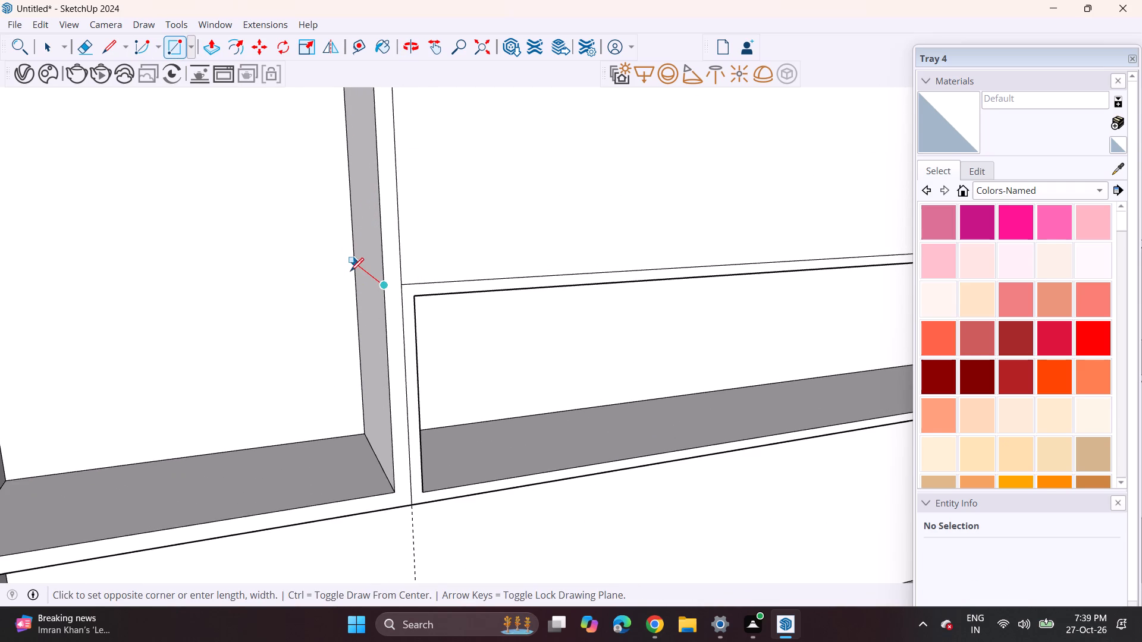
{"action": "left_click", "coordinate": [354, 273]}
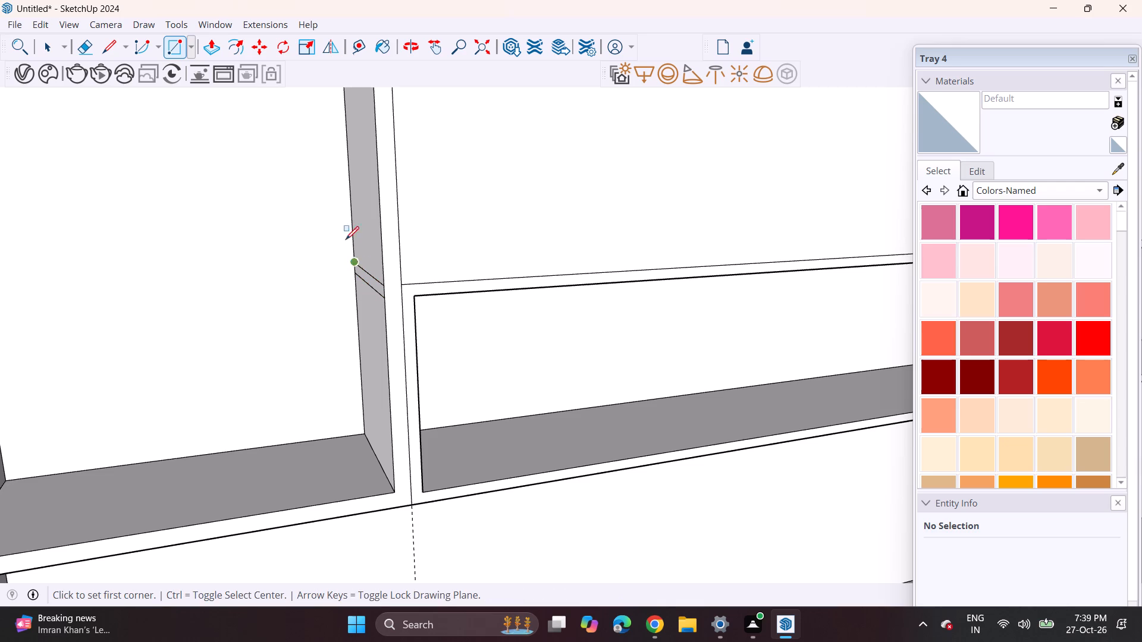
Extrude the thin shelf profile across the far-left niche to its left inner side.
{"action": "left_click", "coordinate": [215, 54]}
{"action": "left_click", "coordinate": [363, 279]}
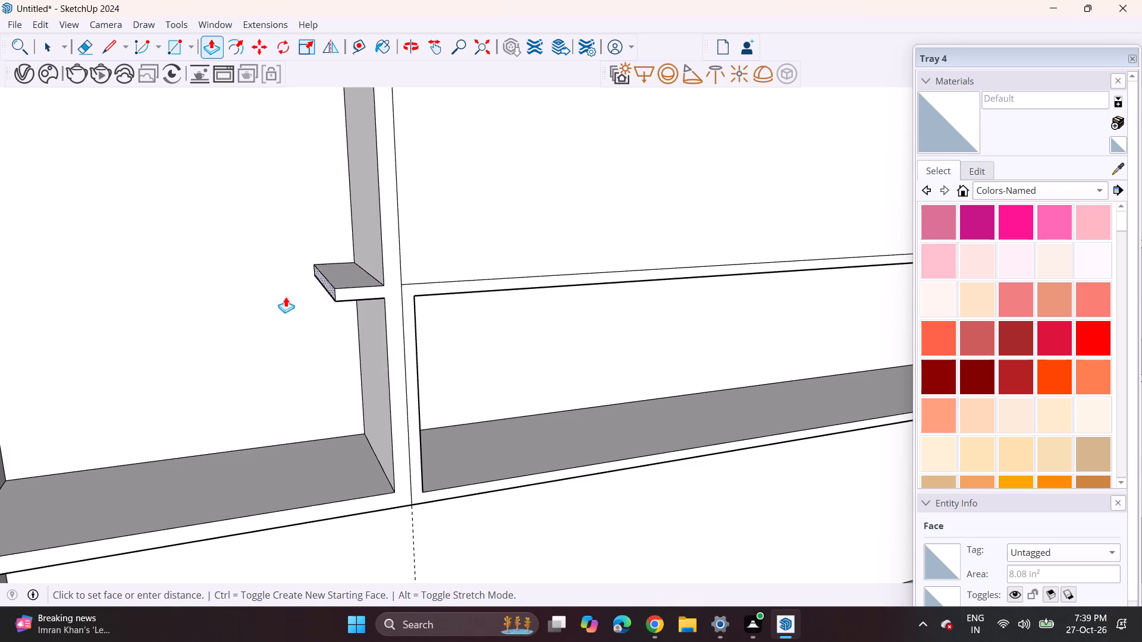
{"action": "scroll", "coordinate": [190, 315], "scroll_direction": "down", "scroll_amount": 3}
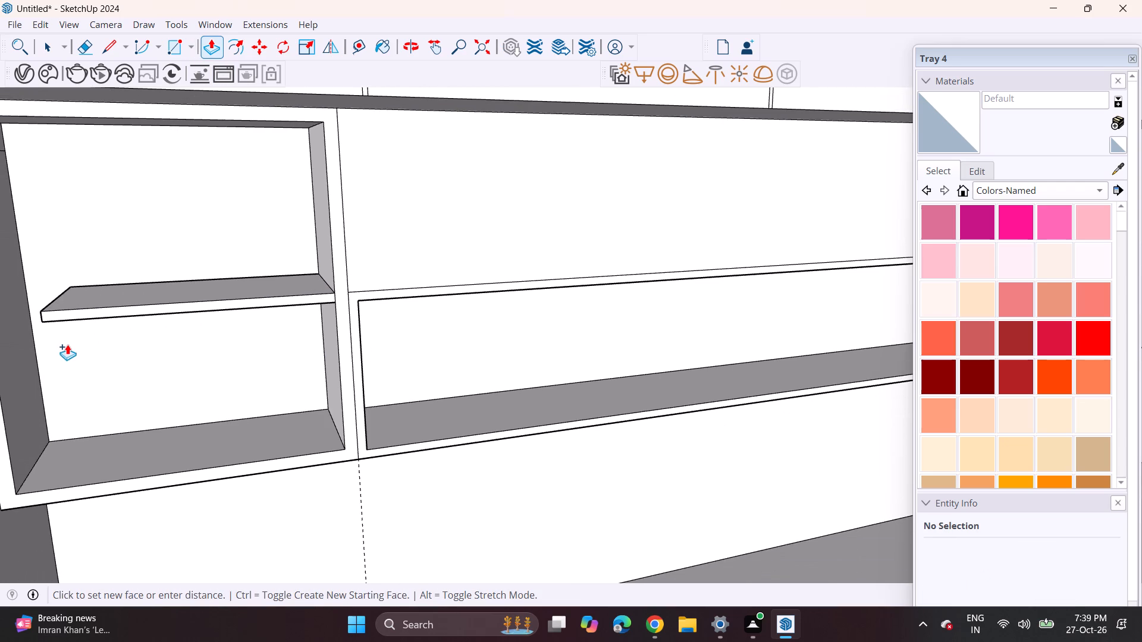
{"action": "middle_click_drag", "start_coordinate": [67, 344], "coordinate": [128, 348], "text": "shift"}
{"action": "left_click", "coordinate": [82, 363]}
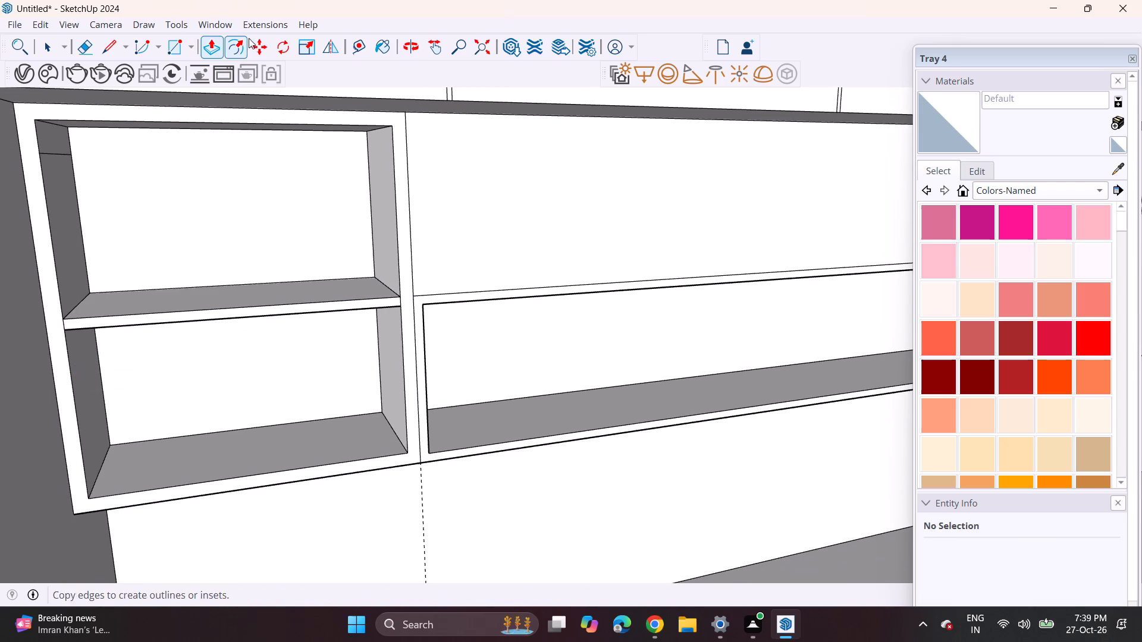
Push the far-left niche shelf's front face slightly back from the frame.
{"action": "left_click", "coordinate": [211, 53]}
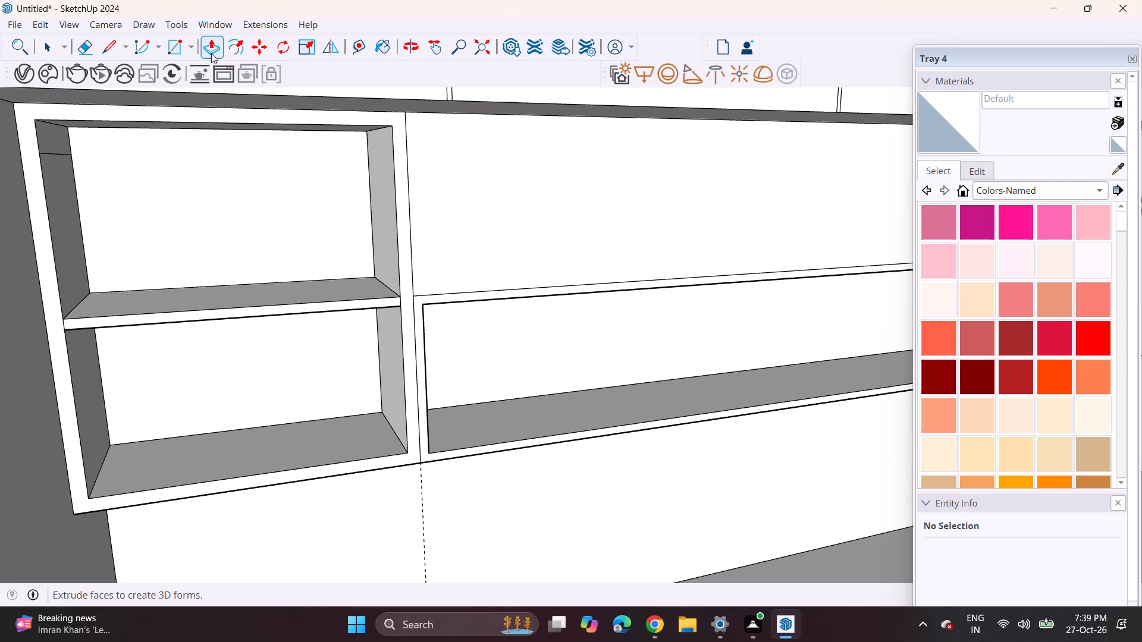
{"action": "left_click", "coordinate": [214, 313]}
{"action": "left_click", "coordinate": [214, 309]}
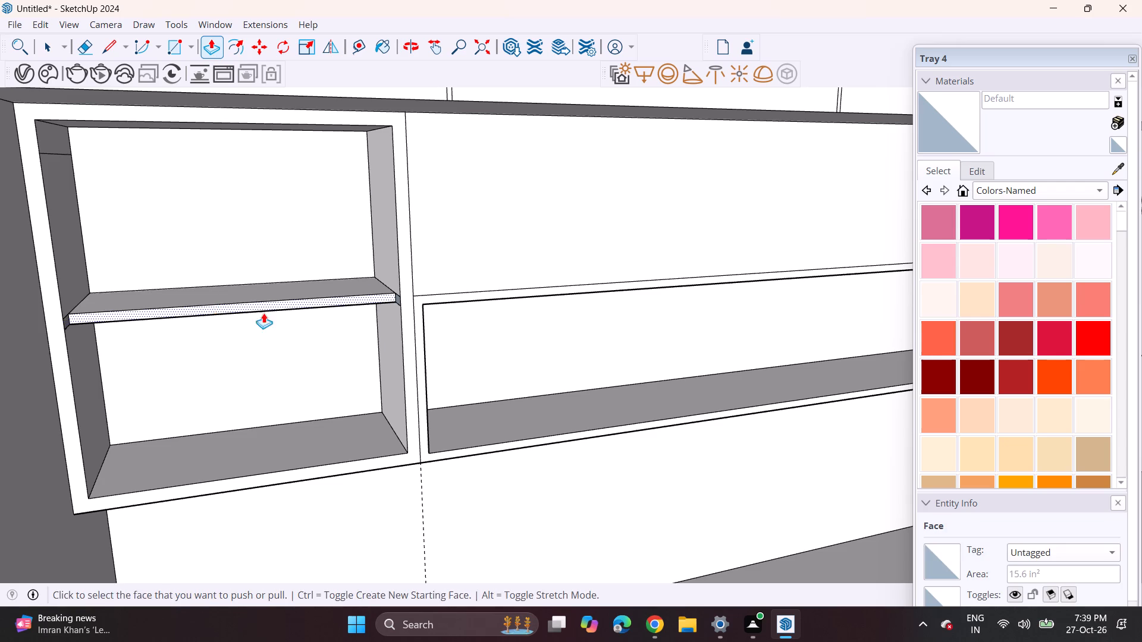
Copy the base cabinet front's left edge successively rightward for three divisions, with a narrow panel between the first two and the third below the long niche's right end.
{"action": "middle_click_drag", "start_coordinate": [349, 314], "coordinate": [300, 270]}
{"action": "scroll", "coordinate": [300, 266], "scroll_direction": "up", "scroll_amount": 1}
{"action": "scroll", "coordinate": [292, 251], "scroll_direction": "down", "scroll_amount": 6}
{"action": "scroll", "coordinate": [314, 315], "scroll_direction": "down", "scroll_amount": 4}
{"action": "middle_click_drag", "start_coordinate": [379, 355], "coordinate": [241, 359], "text": "shift"}
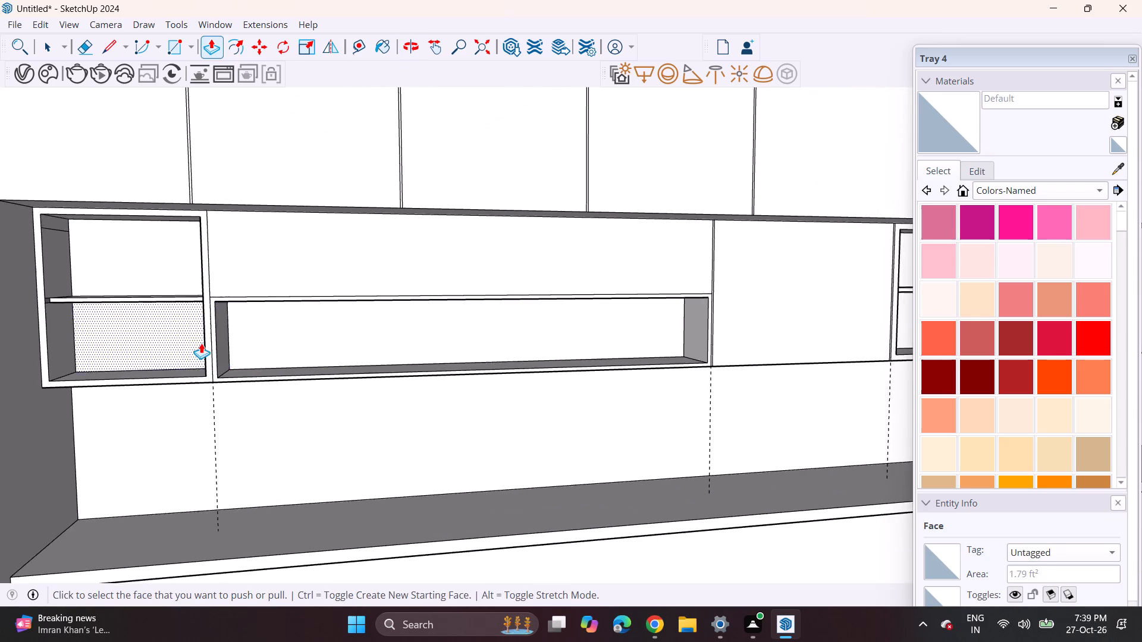
{"action": "scroll", "coordinate": [201, 343], "scroll_direction": "down", "scroll_amount": 5}
{"action": "scroll", "coordinate": [201, 343], "scroll_direction": "up", "scroll_amount": 1}
{"action": "middle_click_drag", "start_coordinate": [262, 348], "coordinate": [213, 357]}
{"action": "scroll", "coordinate": [205, 358], "scroll_direction": "down", "scroll_amount": 7}
{"action": "middle_click_drag", "start_coordinate": [237, 421], "coordinate": [135, 394]}
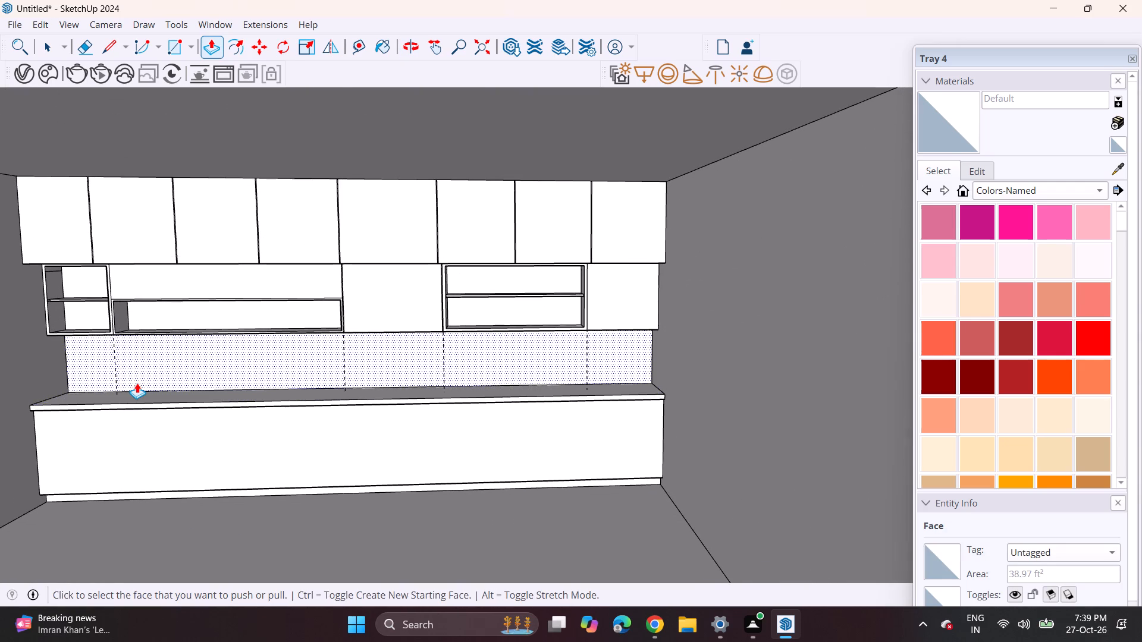
{"action": "key", "text": "space"}
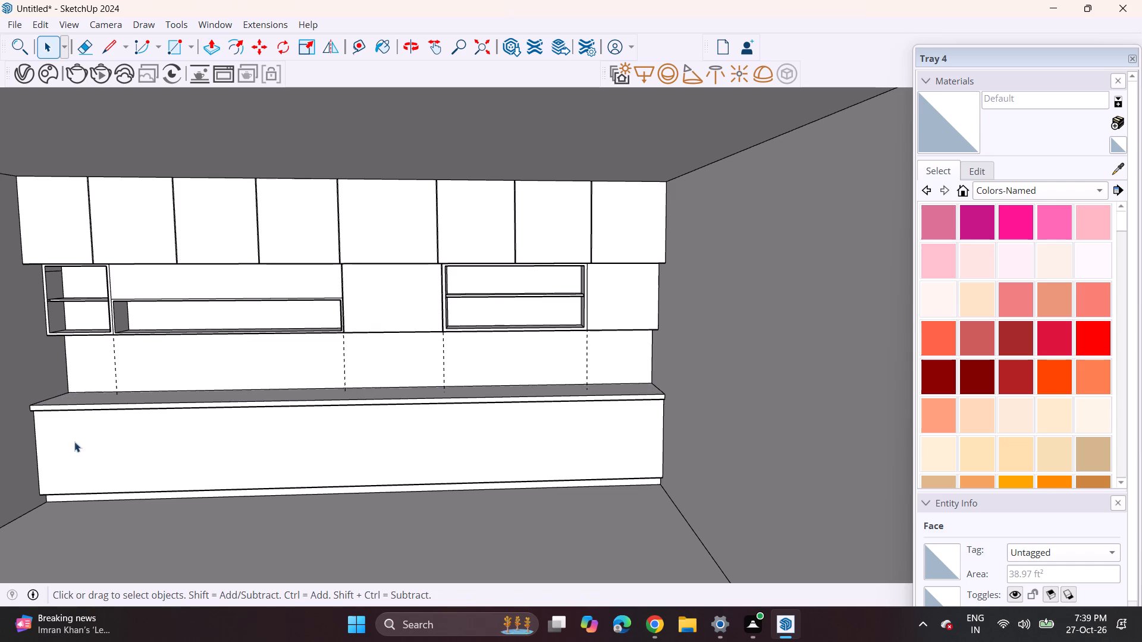
{"action": "left_click", "coordinate": [37, 454]}
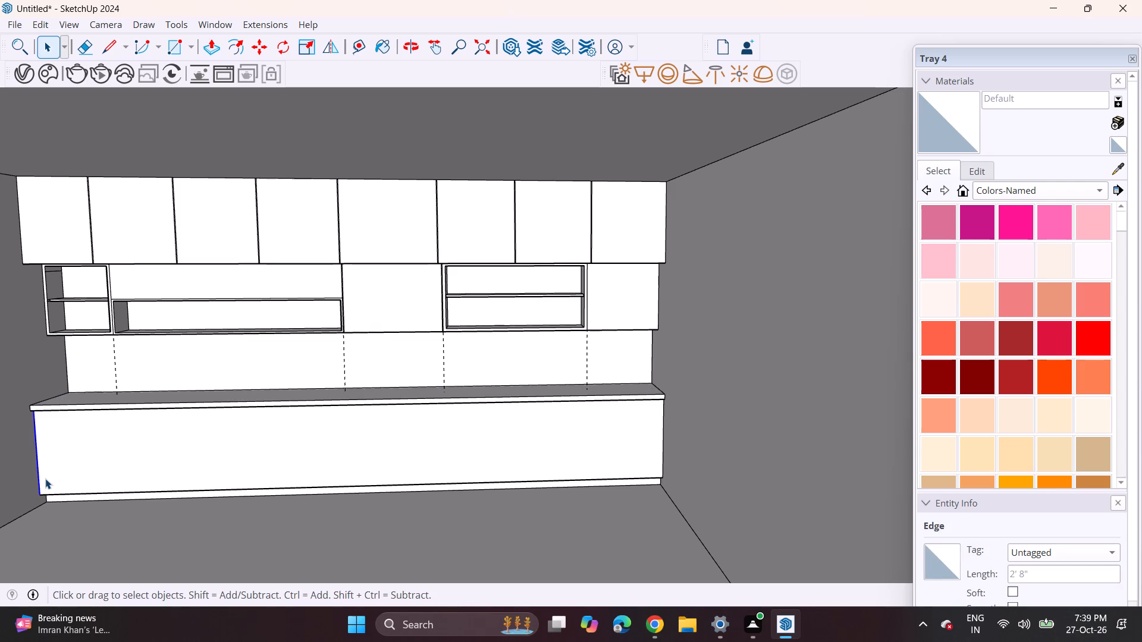
{"action": "scroll", "coordinate": [45, 479], "scroll_direction": "up", "scroll_amount": 3}
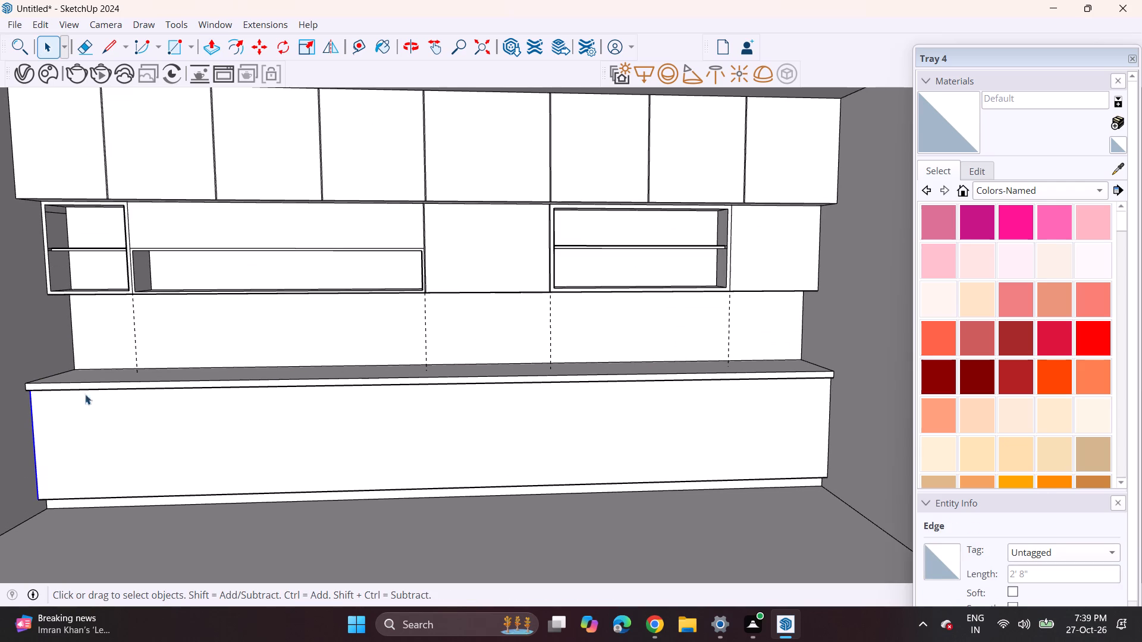
{"action": "left_click", "coordinate": [262, 51]}
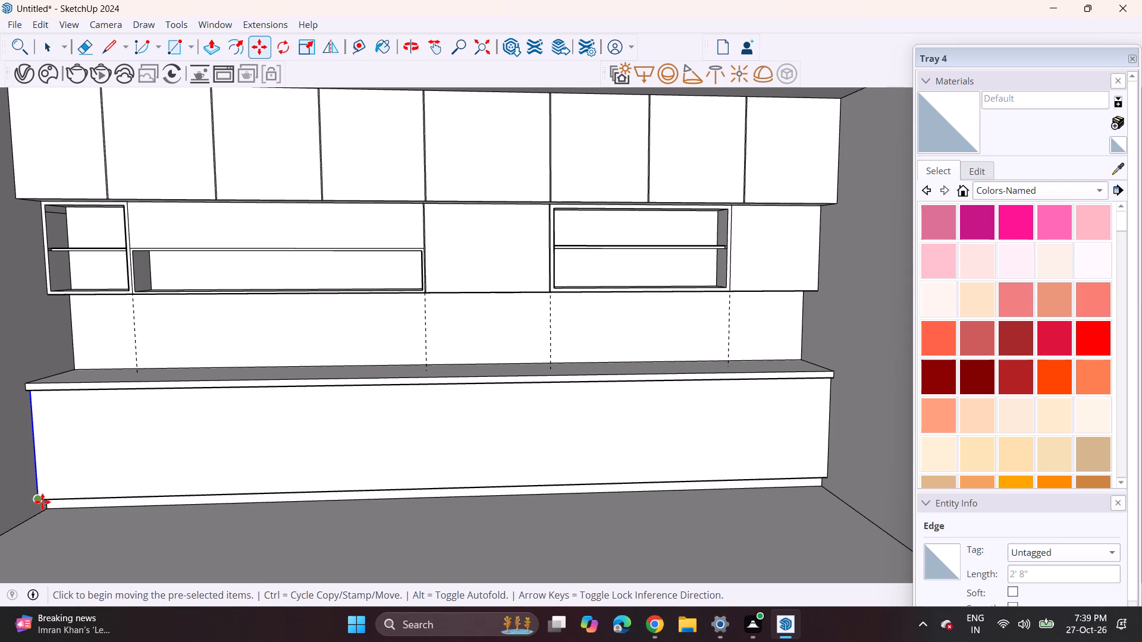
{"action": "left_click", "coordinate": [42, 502]}
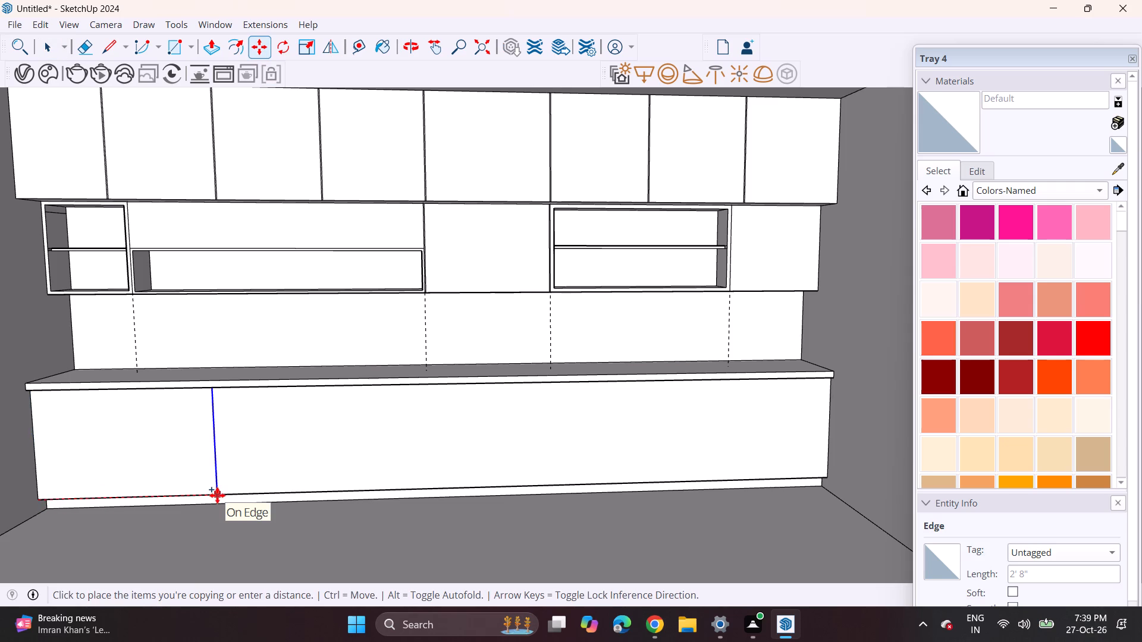
{"action": "left_click", "coordinate": [199, 495]}
{"action": "left_click", "coordinate": [198, 495]}
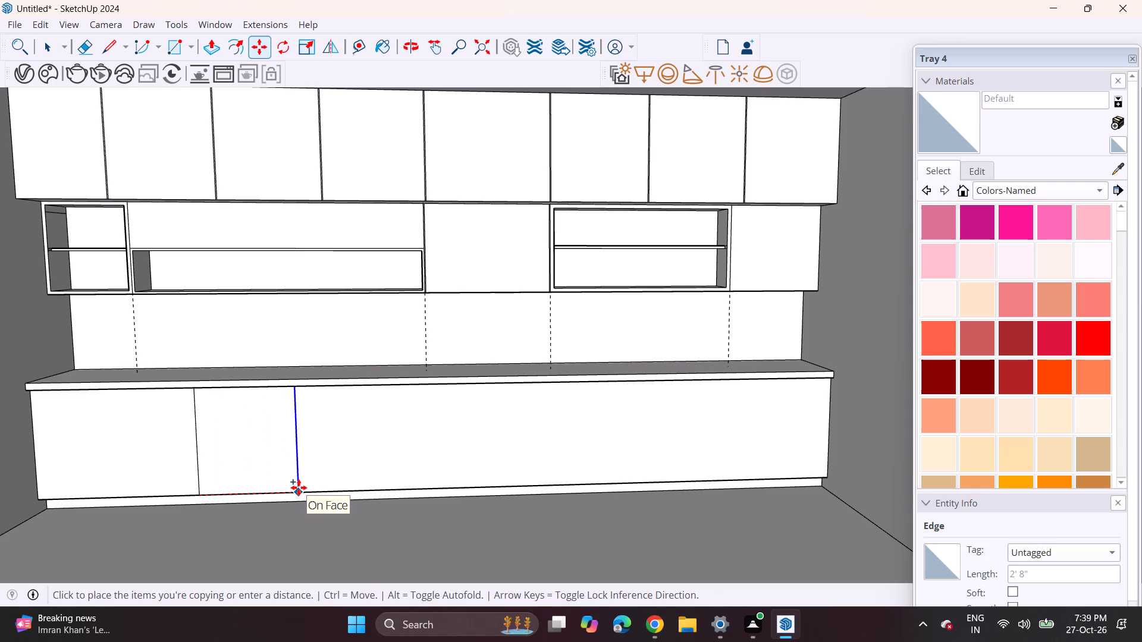
{"action": "left_click", "coordinate": [233, 488]}
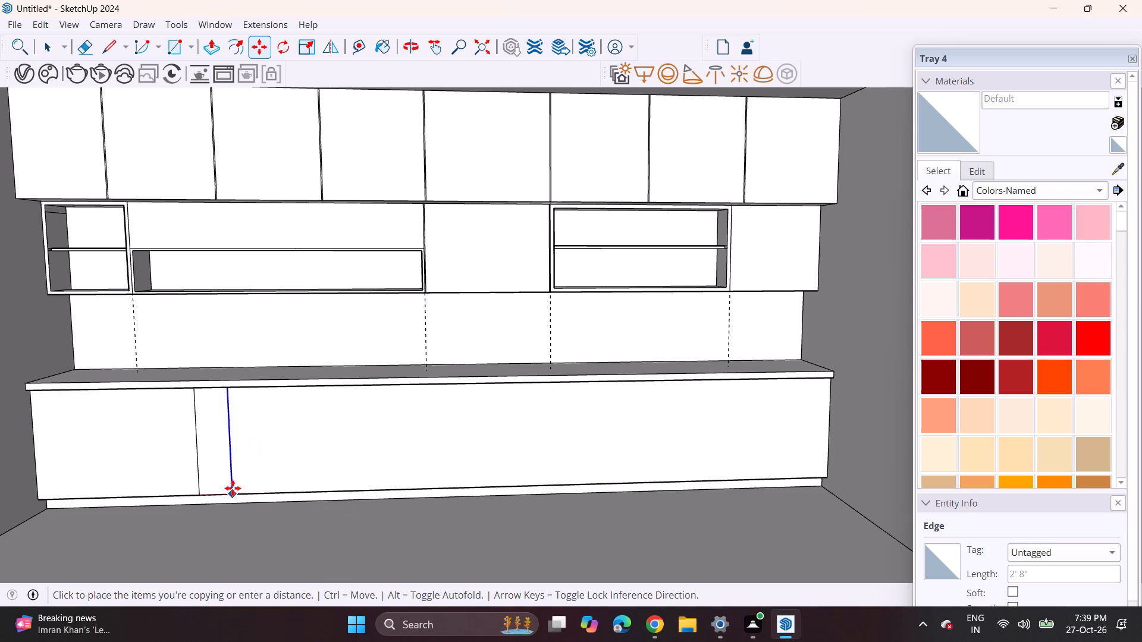
{"action": "left_click", "coordinate": [236, 496]}
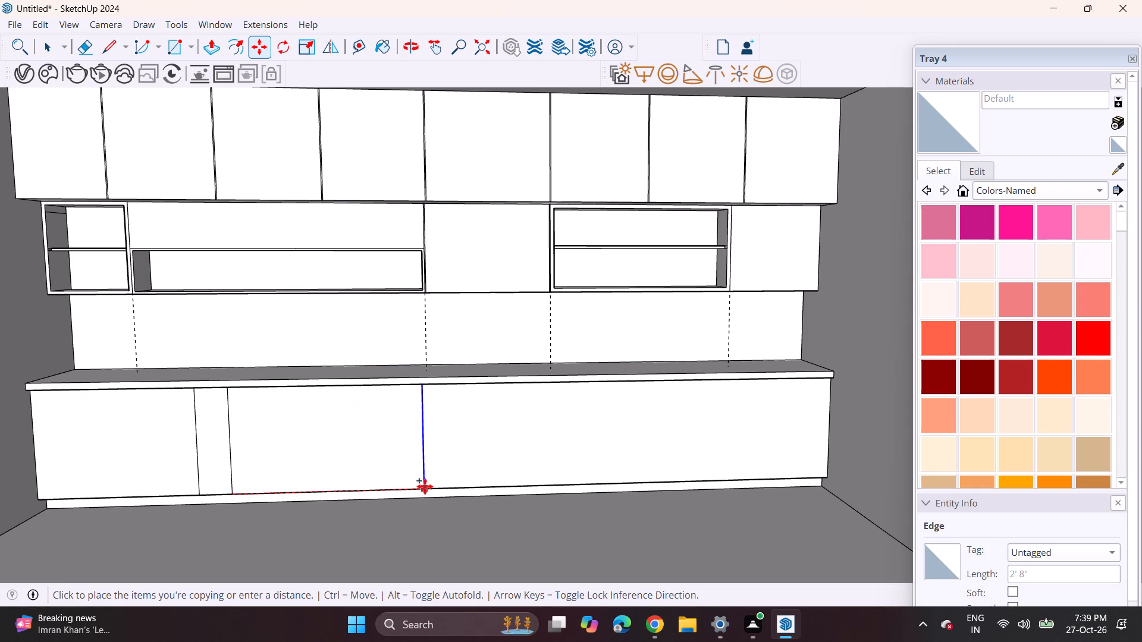
{"action": "left_click", "coordinate": [431, 489]}
Copy the third division successively rightward for three more, starting below the shelved right niche's left side and ending near its right side.
{"action": "left_click", "coordinate": [432, 493]}
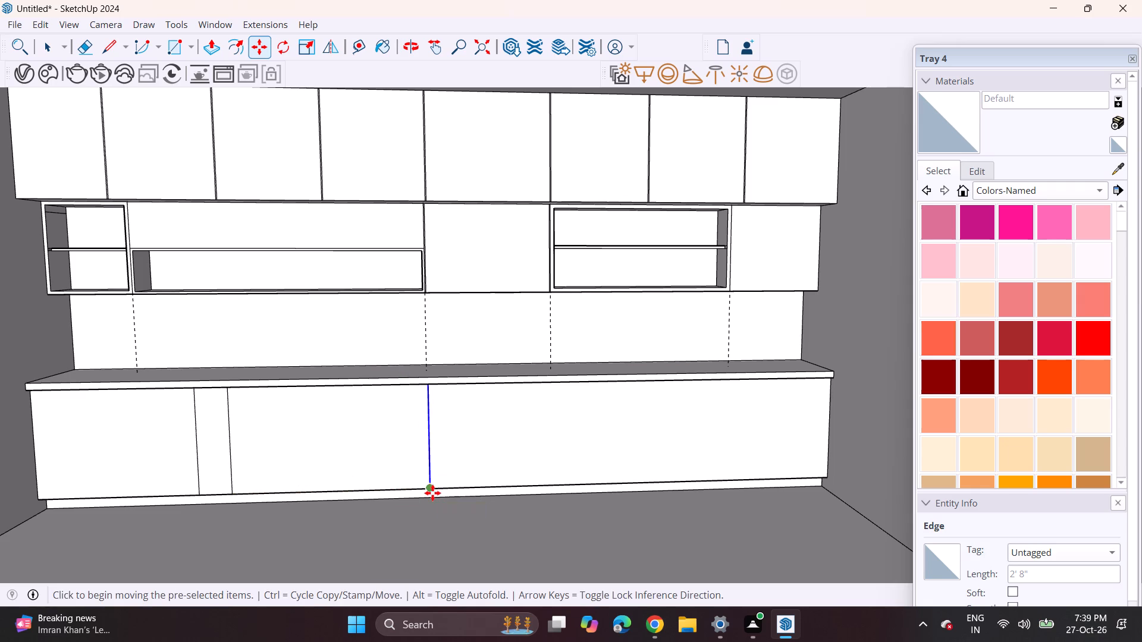
{"action": "left_click", "coordinate": [555, 486]}
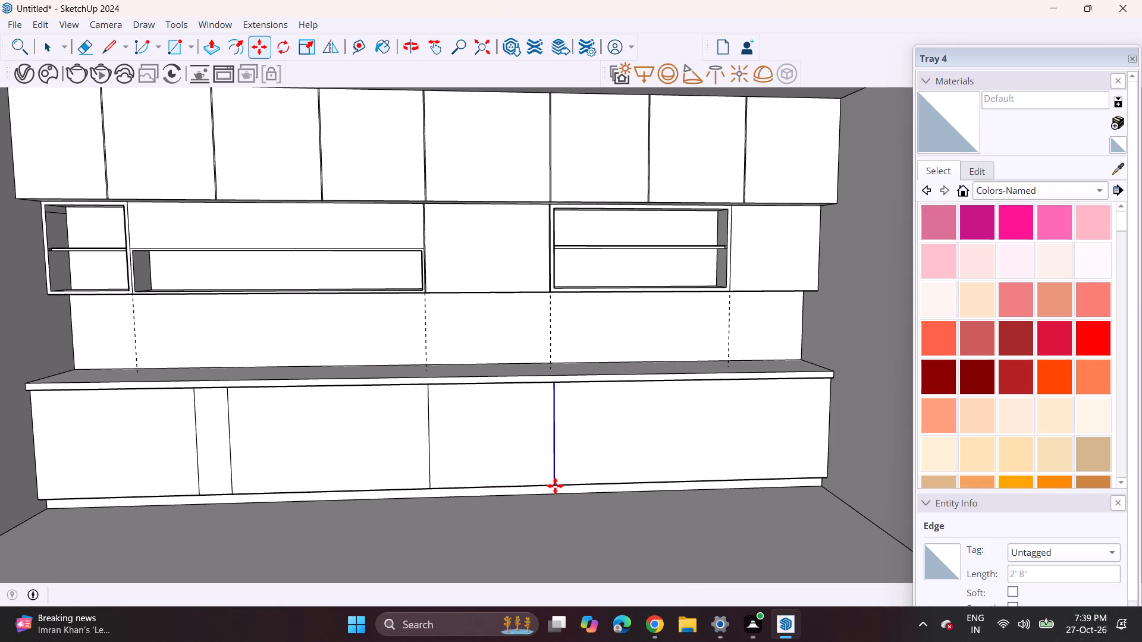
{"action": "left_click", "coordinate": [555, 486], "text": "ctrl"}
{"action": "left_click", "coordinate": [645, 480]}
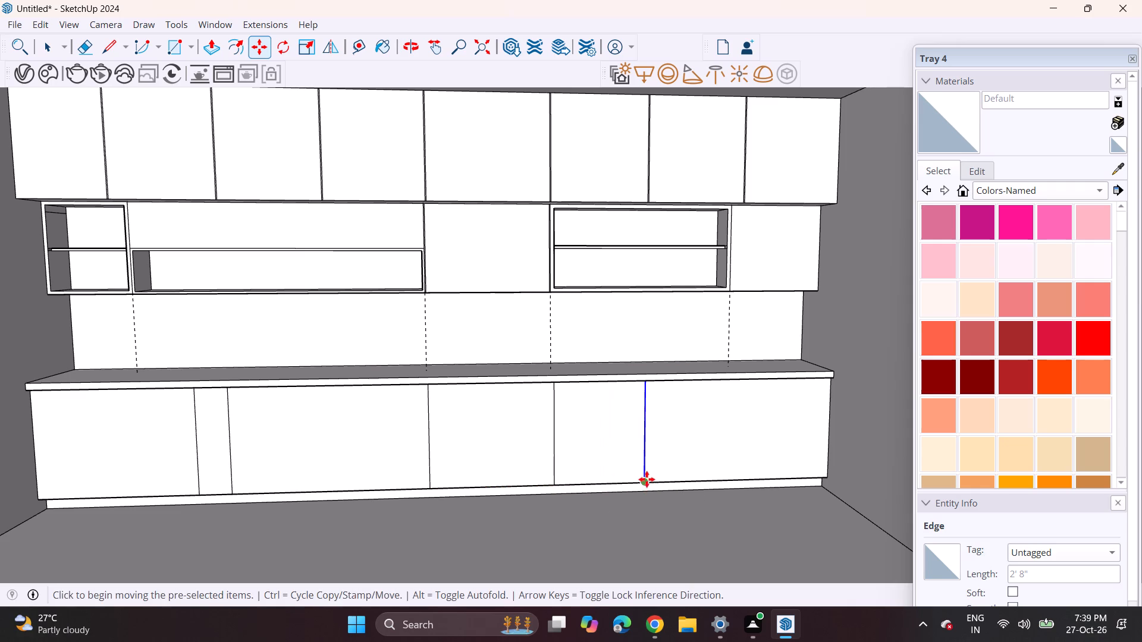
{"action": "left_click", "coordinate": [647, 479]}
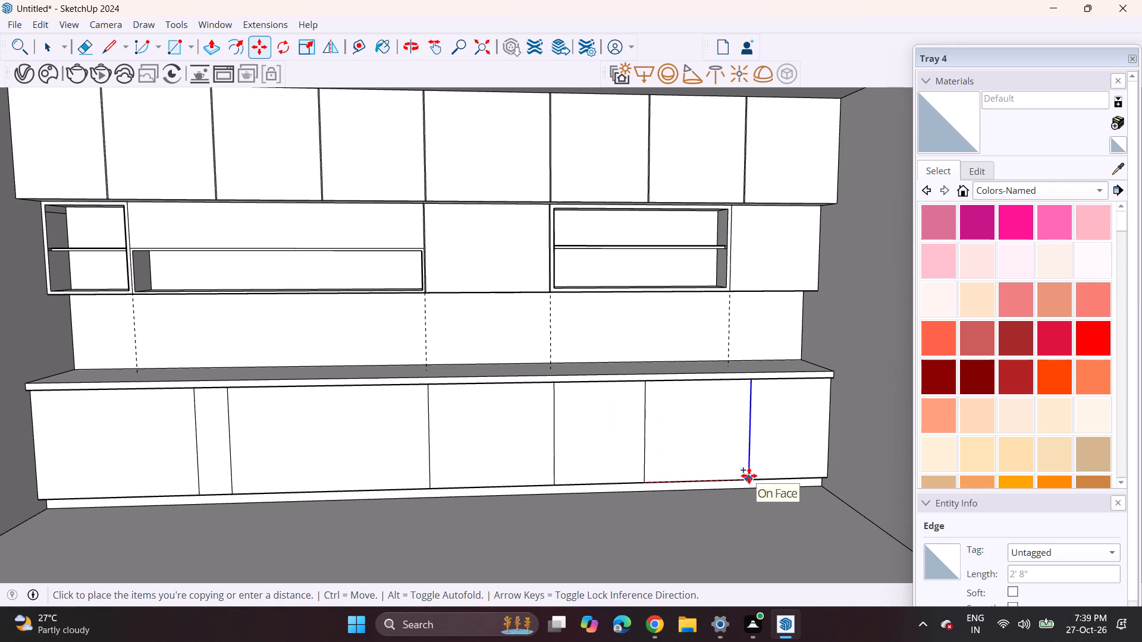
{"action": "left_click", "coordinate": [741, 480]}
{"action": "scroll", "coordinate": [426, 493], "scroll_direction": "down", "scroll_amount": 1}
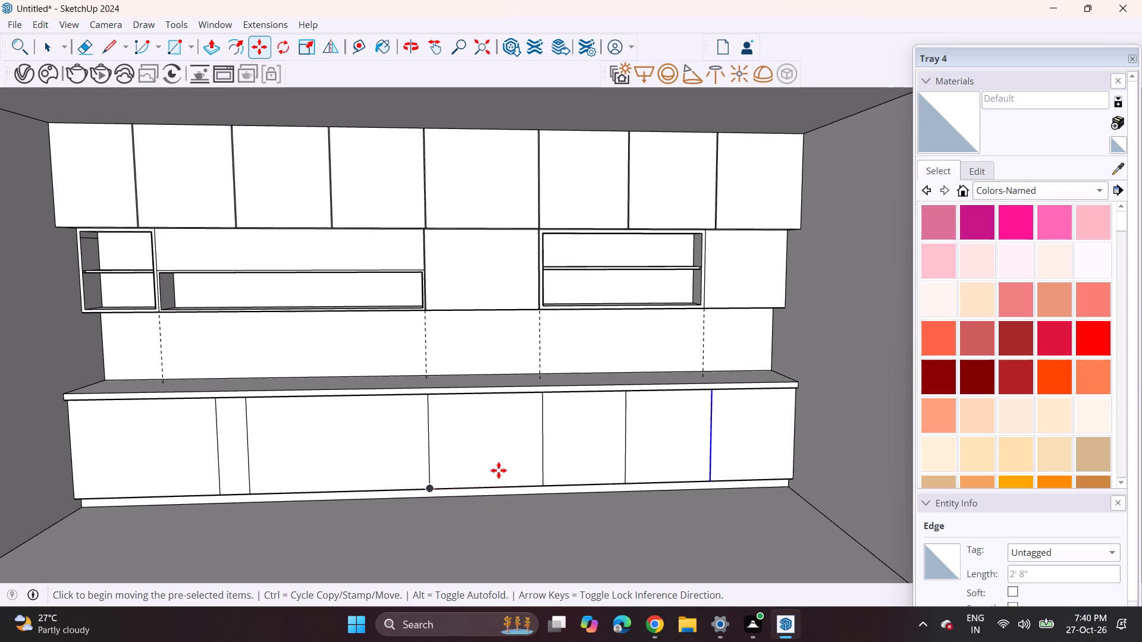
Examine the vertical divisions near the right end of the base cabinet front up close.
{"action": "key", "text": "space"}
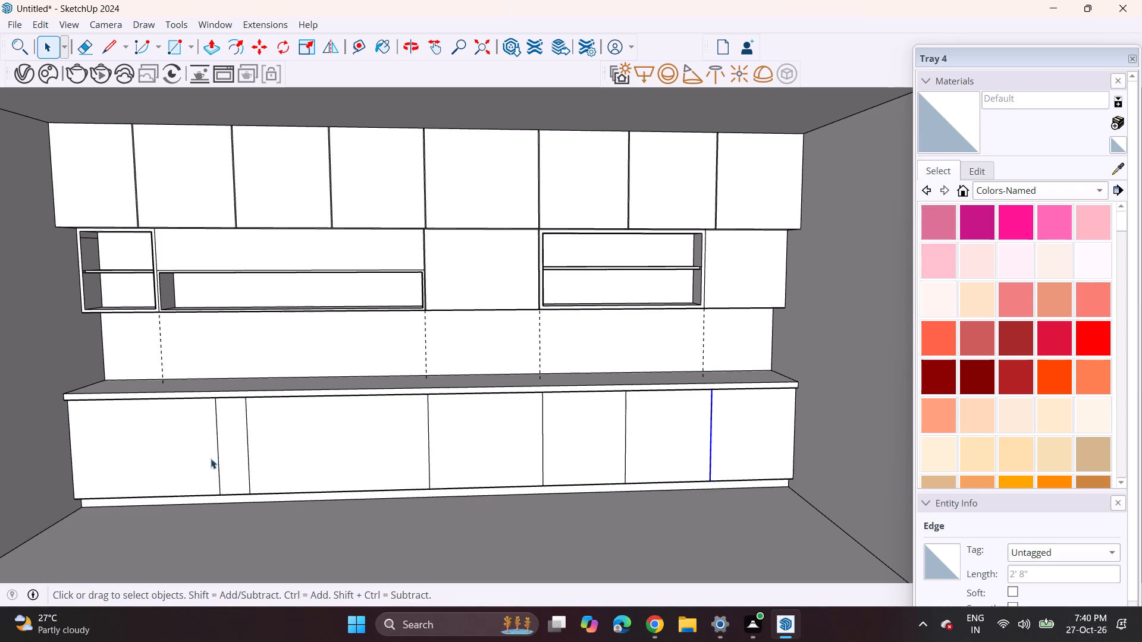
{"action": "scroll", "coordinate": [758, 473], "scroll_direction": "up", "scroll_amount": 1}
{"action": "scroll", "coordinate": [758, 473], "scroll_direction": "down", "scroll_amount": 1}
{"action": "scroll", "coordinate": [758, 473], "scroll_direction": "up", "scroll_amount": 4}
{"action": "middle_click_drag", "start_coordinate": [689, 445], "coordinate": [611, 473], "text": "shift"}
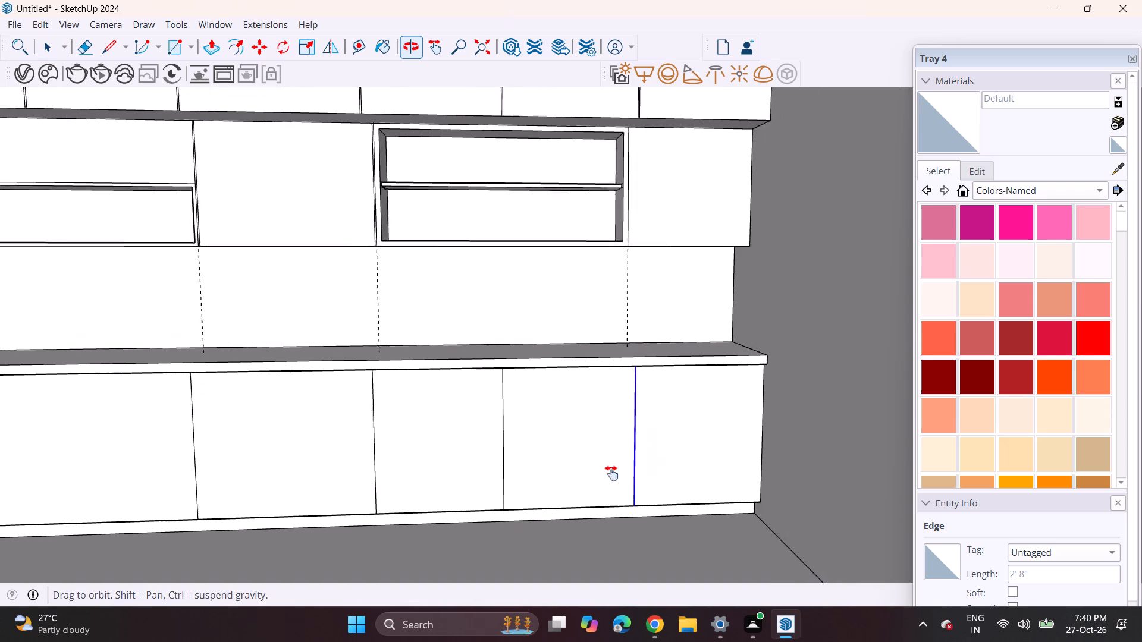
{"action": "middle_click_drag", "start_coordinate": [611, 473], "coordinate": [570, 505], "text": "shift"}
{"action": "scroll", "coordinate": [617, 517], "scroll_direction": "up", "scroll_amount": 1}
{"action": "scroll", "coordinate": [617, 516], "scroll_direction": "down", "scroll_amount": 2}
{"action": "scroll", "coordinate": [617, 516], "scroll_direction": "up", "scroll_amount": 1}
{"action": "scroll", "coordinate": [618, 515], "scroll_direction": "down", "scroll_amount": 1}
{"action": "scroll", "coordinate": [618, 509], "scroll_direction": "up", "scroll_amount": 3}
{"action": "scroll", "coordinate": [589, 498], "scroll_direction": "down", "scroll_amount": 1}
{"action": "scroll", "coordinate": [589, 498], "scroll_direction": "up", "scroll_amount": 2}
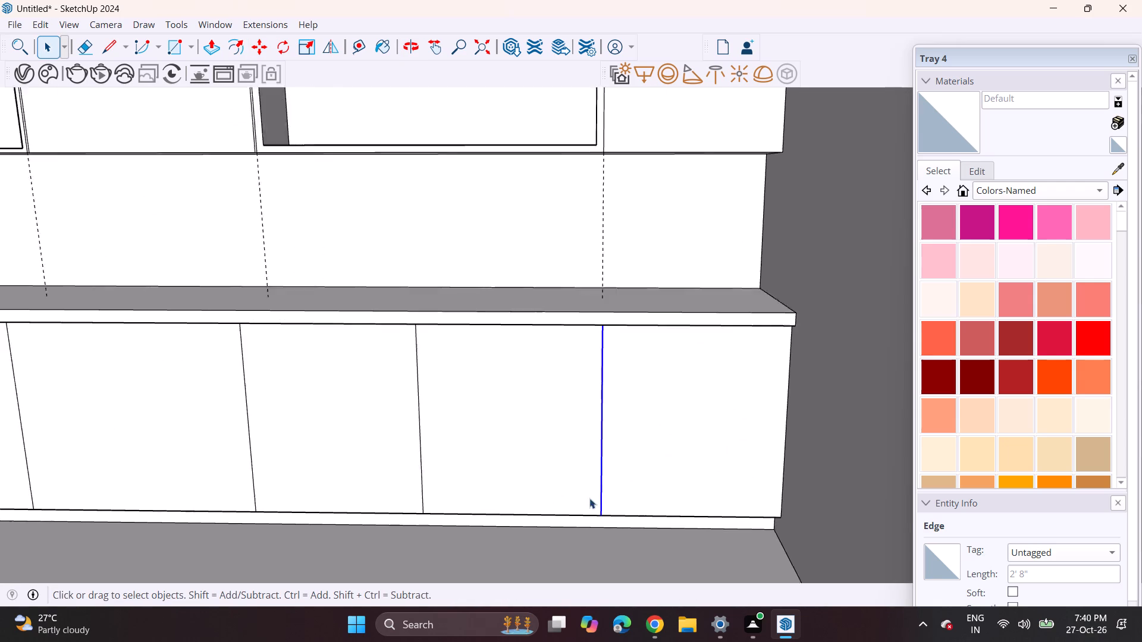
{"action": "scroll", "coordinate": [589, 498], "scroll_direction": "up", "scroll_amount": 4}
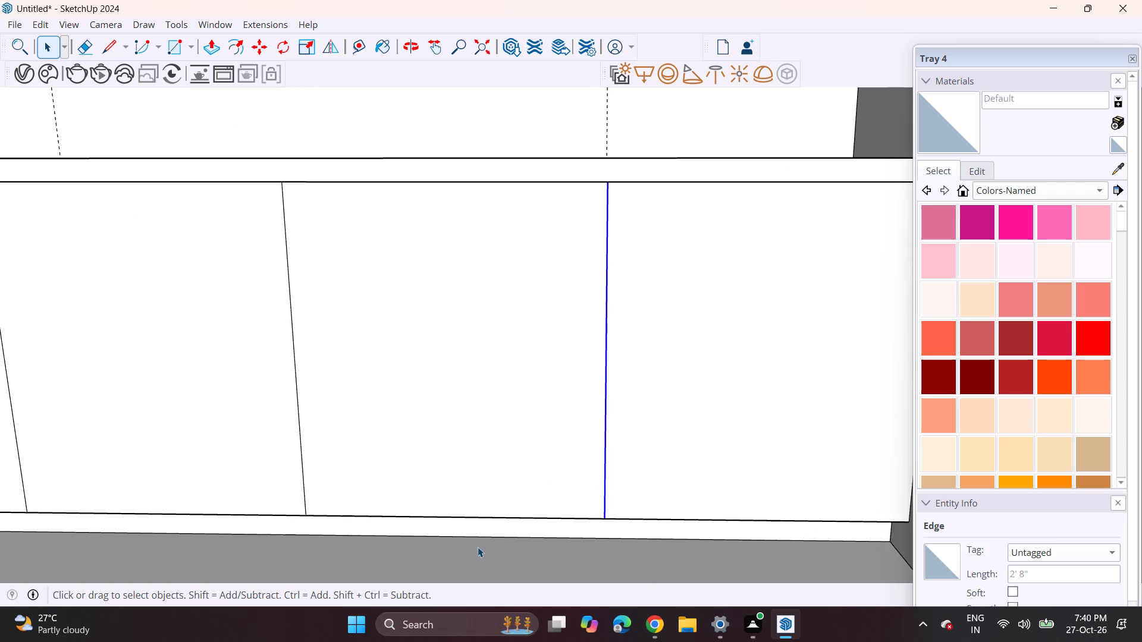
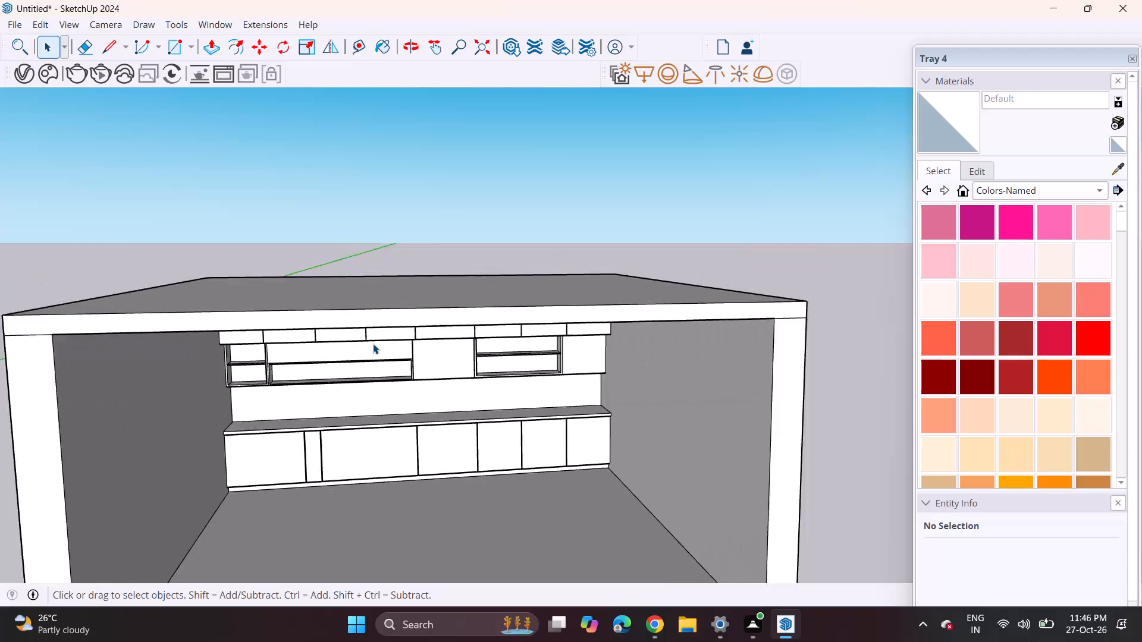
Undo the guide removal and the thin gap lines made beside the base cabinet's vertical divisions, back to six single division lines.
{"action": "scroll", "coordinate": [373, 344], "scroll_direction": "up", "scroll_amount": 6}
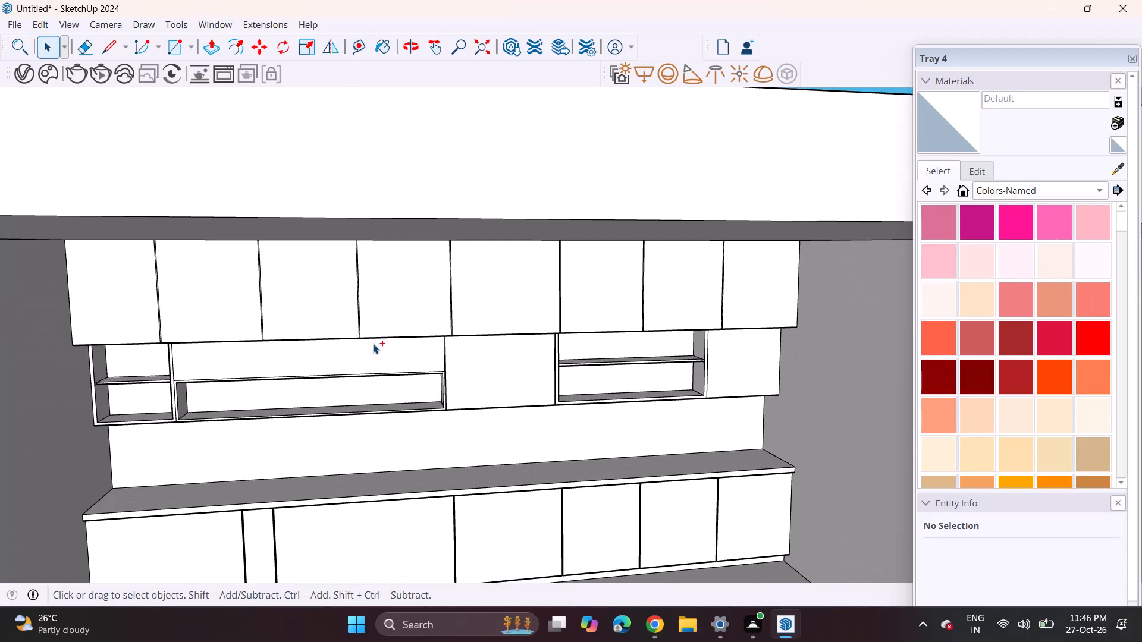
{"action": "key", "text": "ctrl+z"}
{"action": "key", "text": "ctrl+z"}
{"action": "key", "text": "ctrl+z"}
{"action": "key", "text": "ctrl+z"}
{"action": "key", "text": "ctrl+z"}
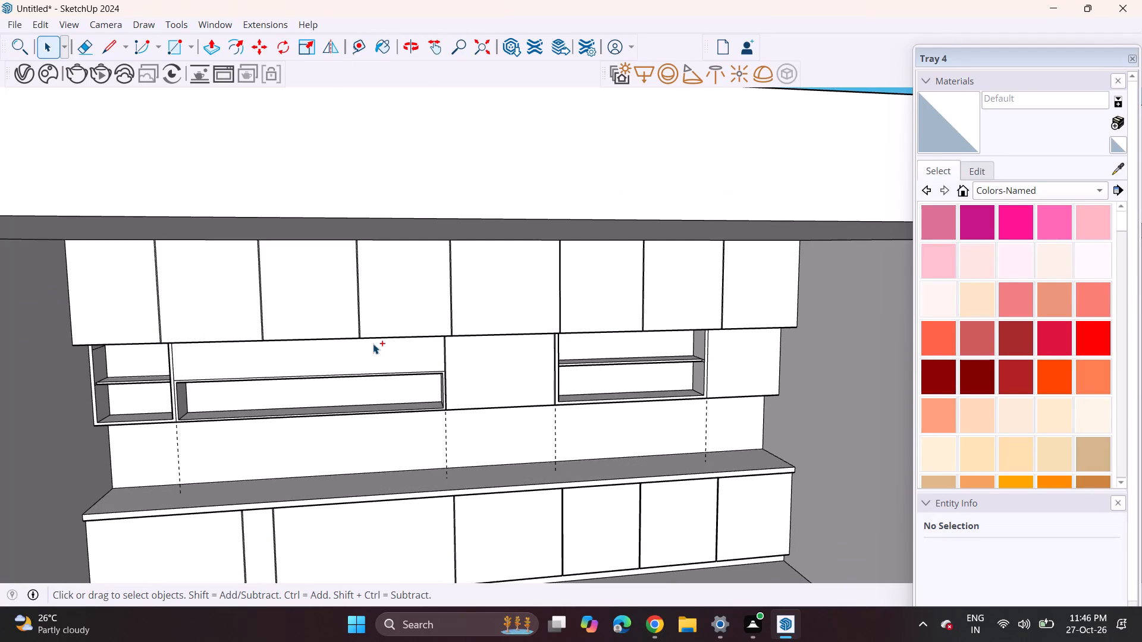
{"action": "key", "text": "ctrl+z"}
{"action": "key", "text": "ctrl+z"}
{"action": "key", "text": "ctrl+z"}
{"action": "key", "text": "ctrl+z"}
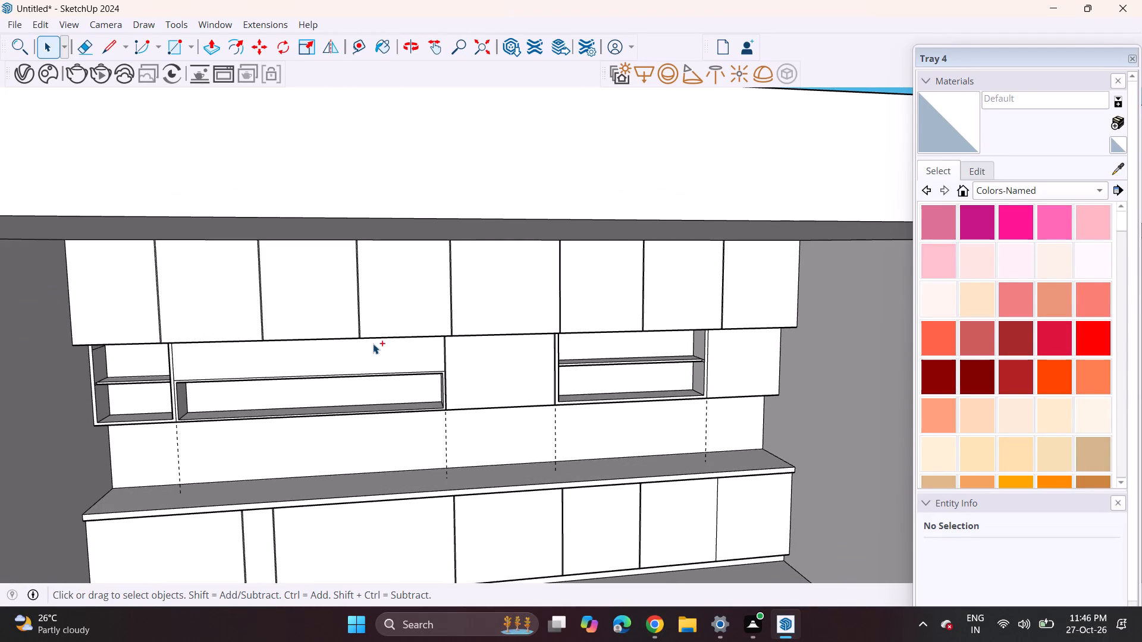
{"action": "key", "text": "ctrl+z"}
{"action": "key", "text": "ctrl+z"}
{"action": "key", "text": "ctrl+z"}
{"action": "key", "text": "ctrl+z"}
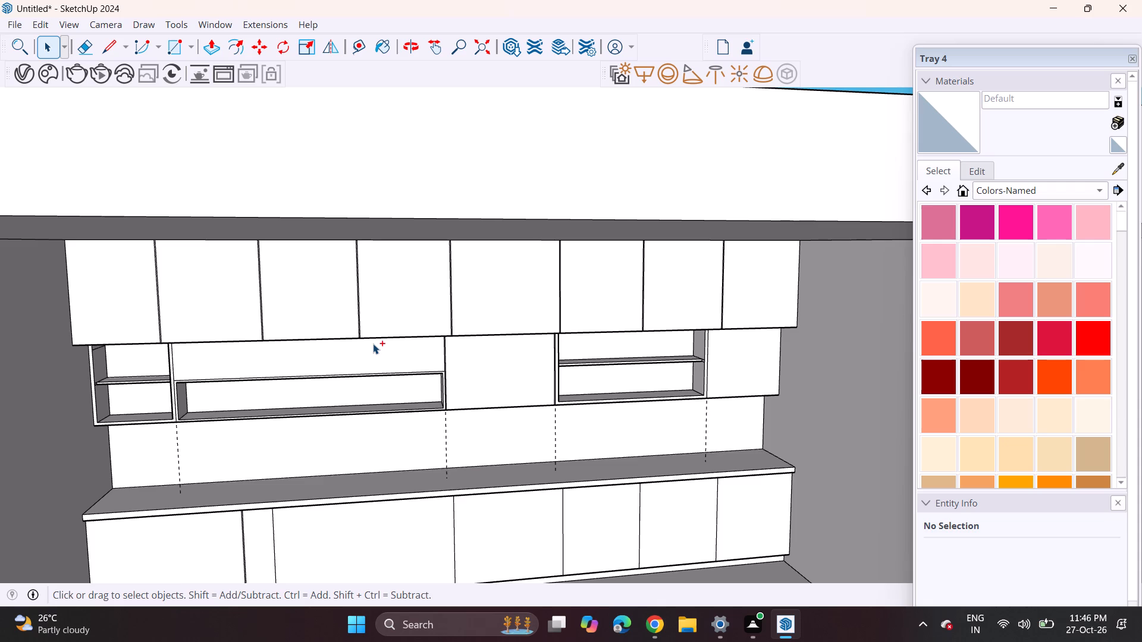
{"action": "key", "text": "ctrl+z"}
Copy the base cabinet front's first vertical division, left of the narrow panel, 0.3 to the right as a gap line.
{"action": "scroll", "coordinate": [373, 344], "scroll_direction": "down", "scroll_amount": 4}
{"action": "middle_click_drag", "start_coordinate": [366, 375], "coordinate": [317, 239], "text": "shift"}
{"action": "scroll", "coordinate": [256, 341], "scroll_direction": "up", "scroll_amount": 3}
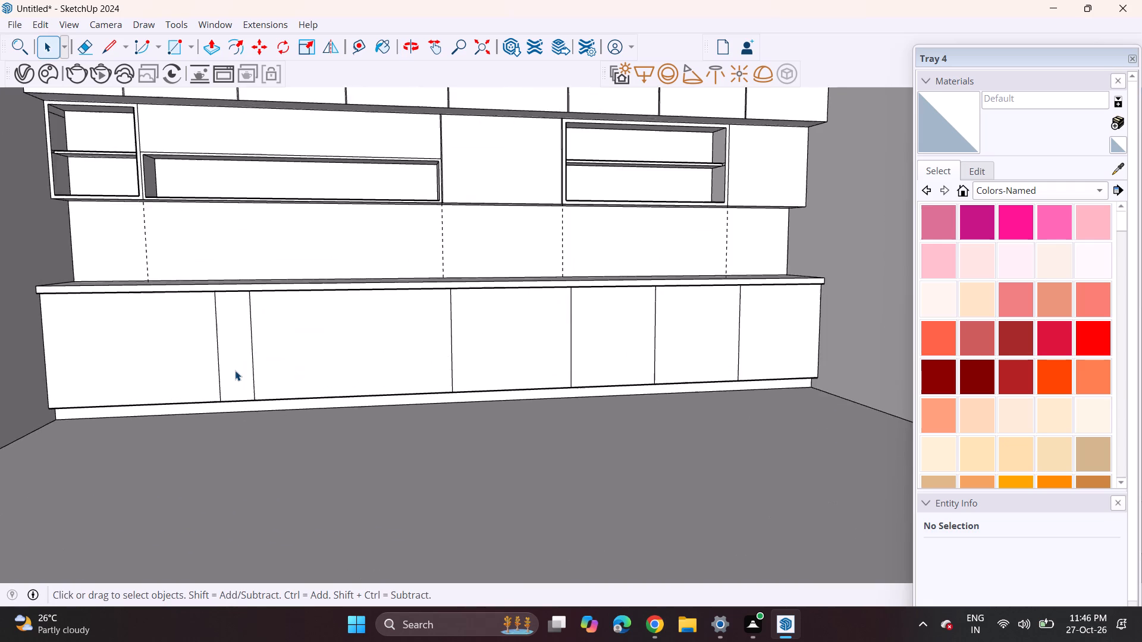
{"action": "scroll", "coordinate": [235, 370], "scroll_direction": "up", "scroll_amount": 6}
{"action": "scroll", "coordinate": [235, 370], "scroll_direction": "down", "scroll_amount": 1}
{"action": "scroll", "coordinate": [235, 370], "scroll_direction": "up", "scroll_amount": 1}
{"action": "scroll", "coordinate": [235, 370], "scroll_direction": "down", "scroll_amount": 1}
{"action": "scroll", "coordinate": [235, 370], "scroll_direction": "up", "scroll_amount": 6}
{"action": "scroll", "coordinate": [180, 392], "scroll_direction": "up", "scroll_amount": 4}
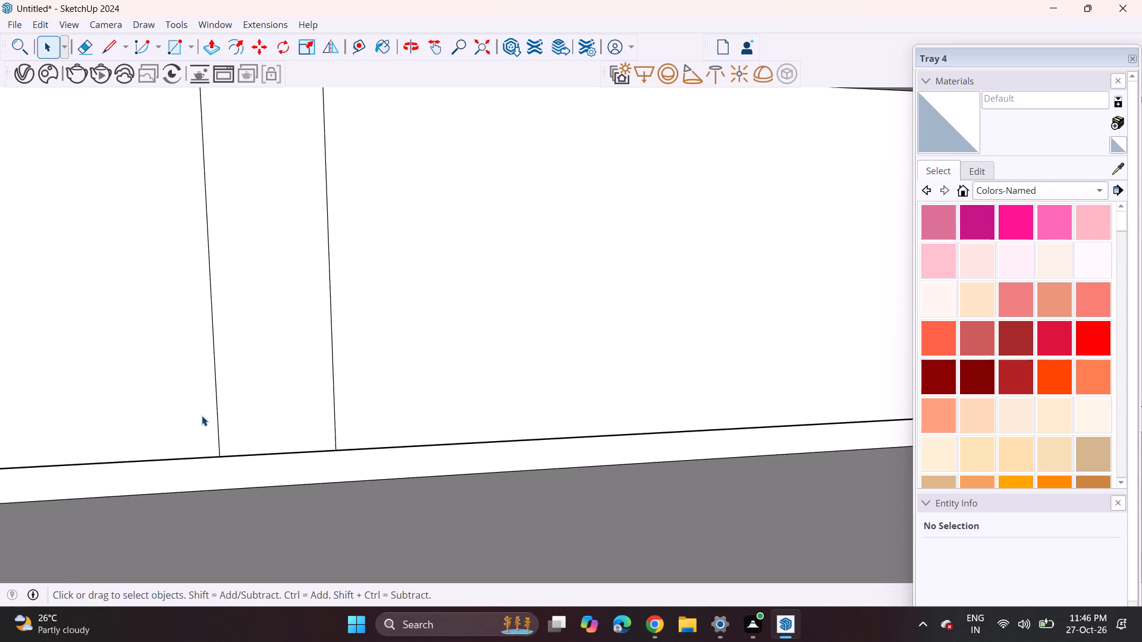
{"action": "scroll", "coordinate": [202, 416], "scroll_direction": "up", "scroll_amount": 3}
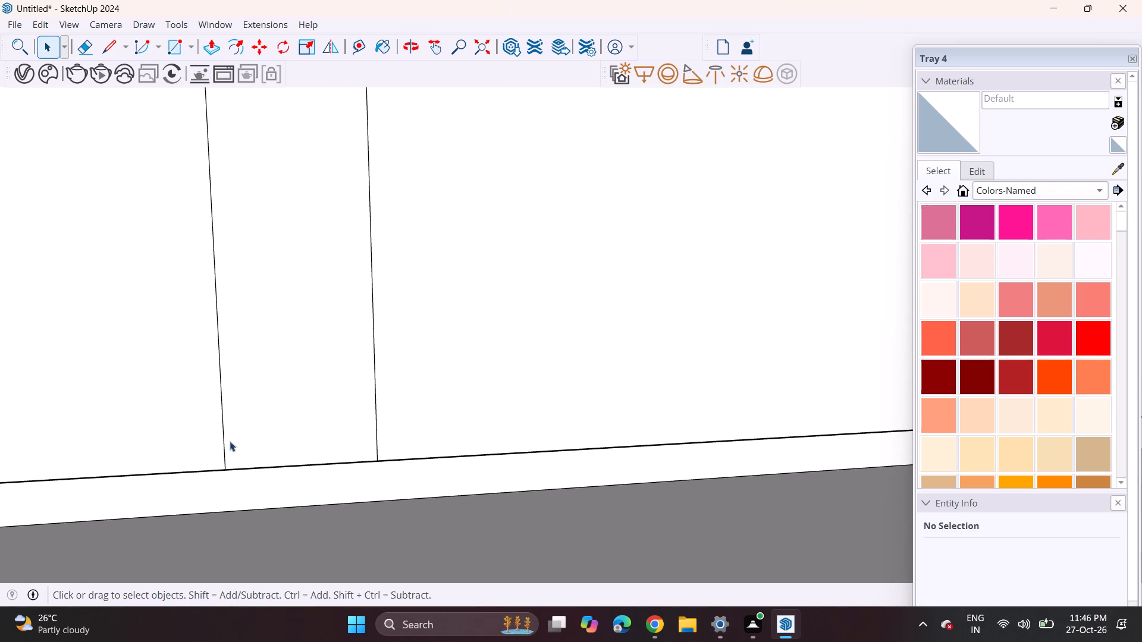
{"action": "left_click", "coordinate": [226, 457]}
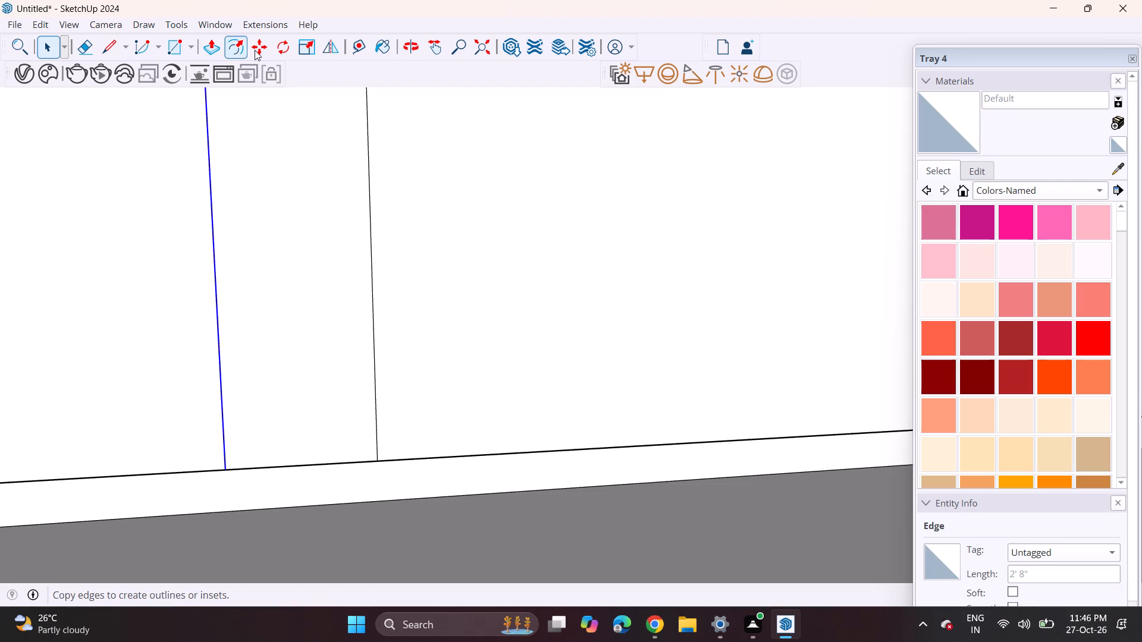
{"action": "left_click", "coordinate": [255, 50]}
{"action": "left_click", "coordinate": [227, 467]}
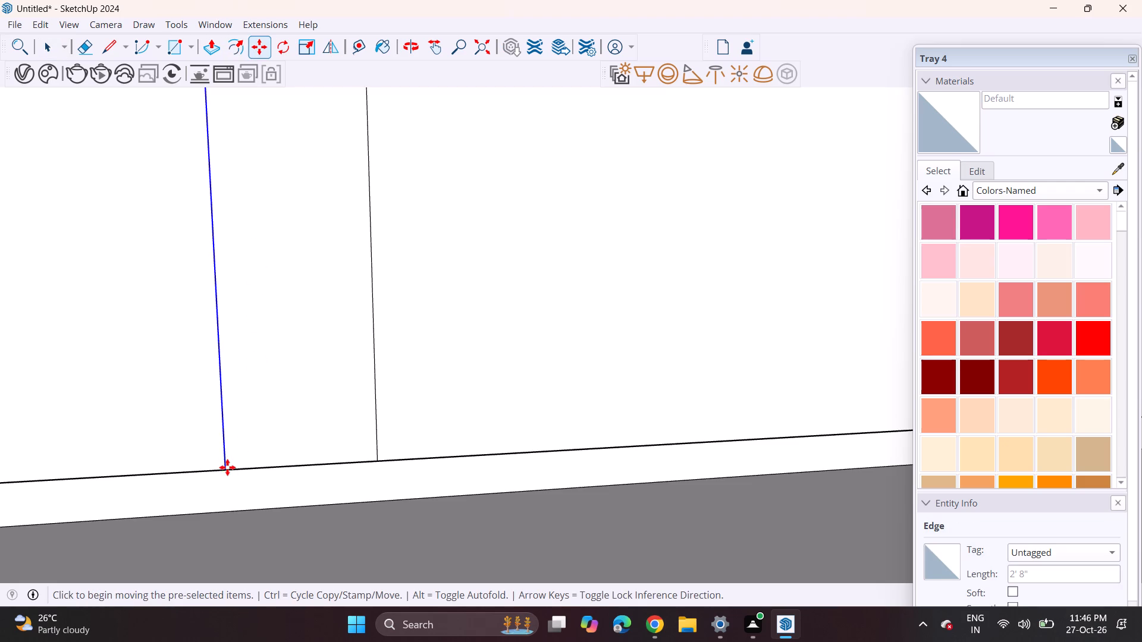
{"action": "type", "text": "0.3"}
{"action": "key", "text": "Return"}
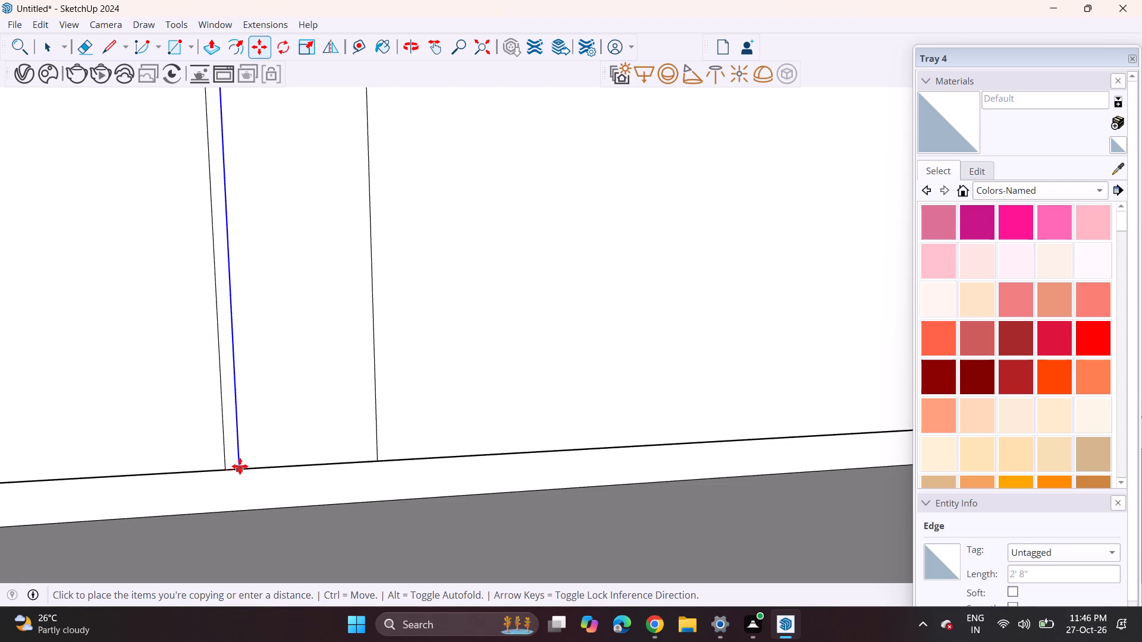
Copy the second division, on the narrow panel's right side, slightly rightward along the bottom edge as a thin gap line.
{"action": "key", "text": "space"}
{"action": "left_click", "coordinate": [375, 442]}
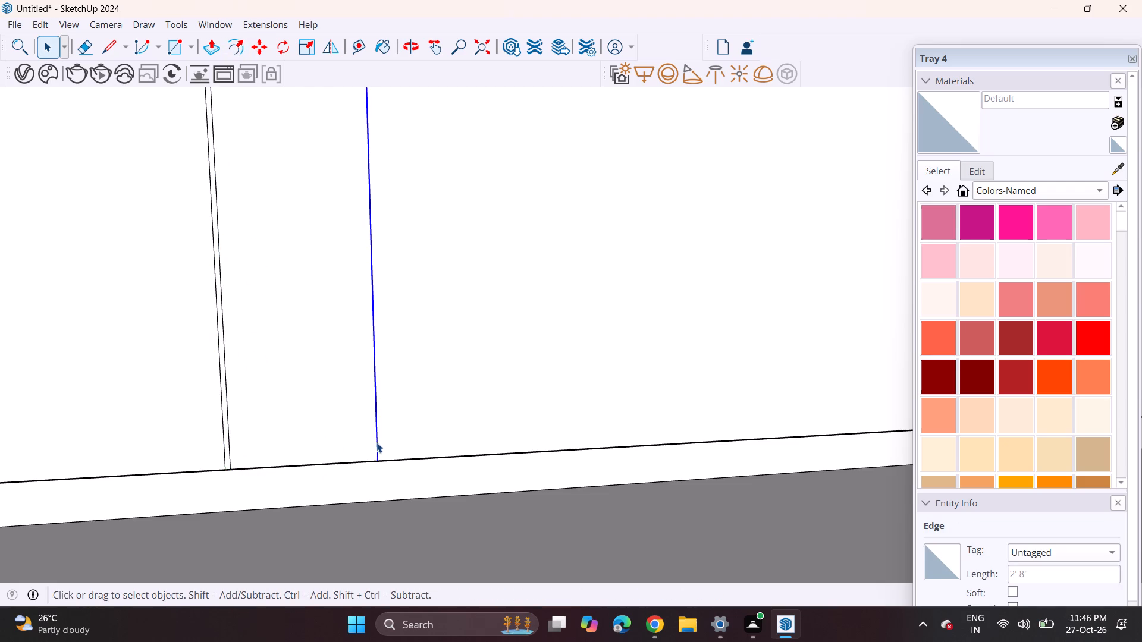
{"action": "left_click", "coordinate": [262, 37]}
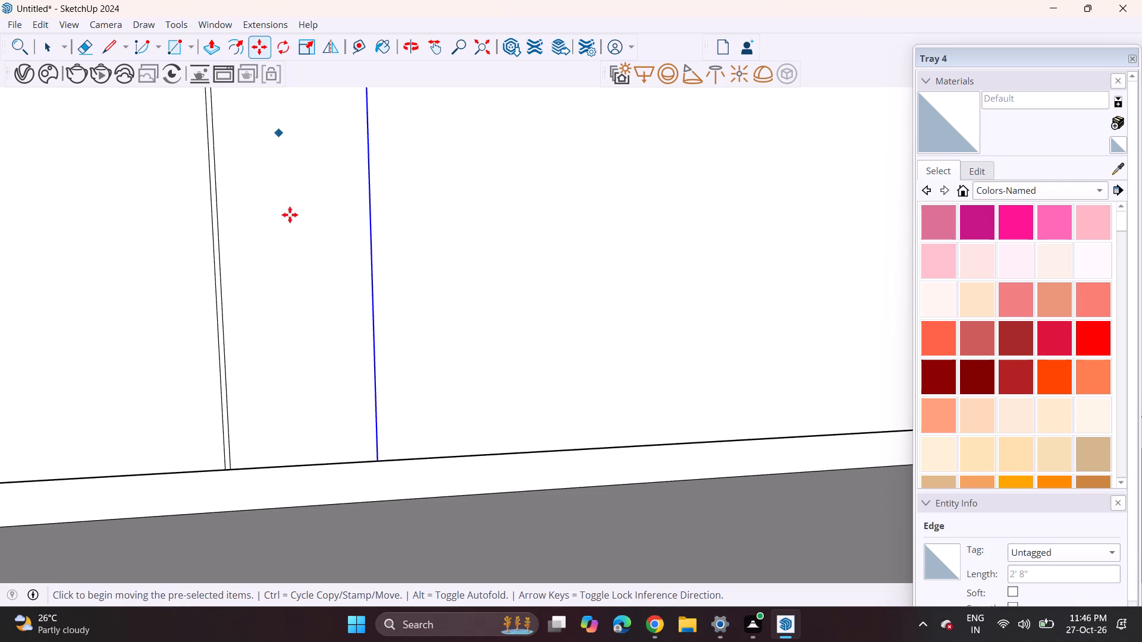
{"action": "left_click", "coordinate": [379, 460]}
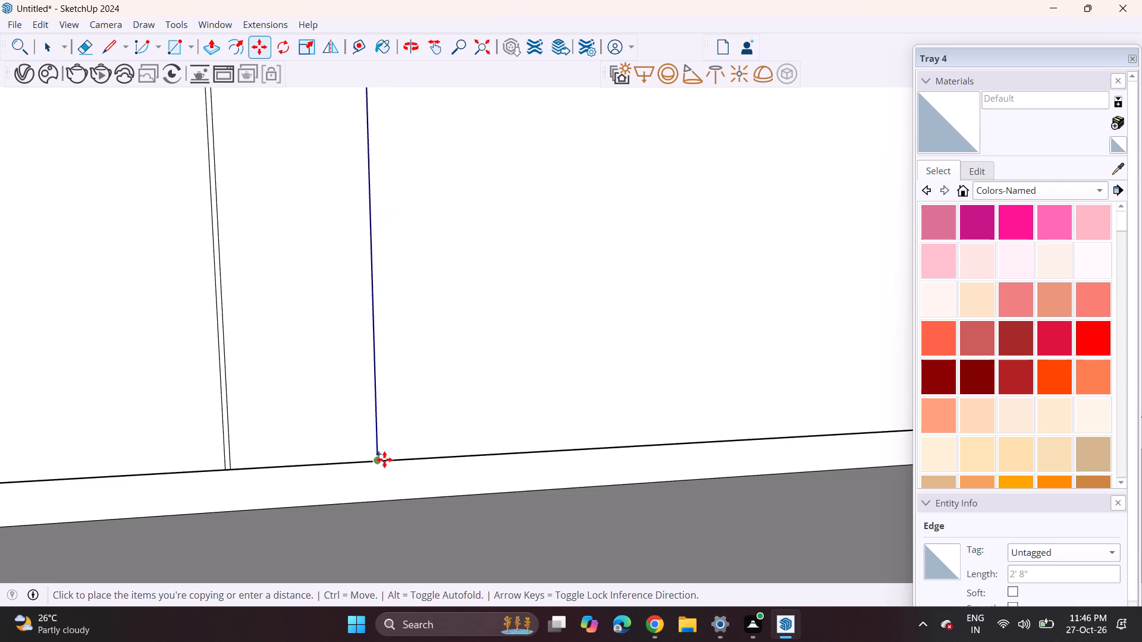
{"action": "left_click", "coordinate": [388, 460]}
Copy the third division, below the long niche's right end, 0.3 to the right as a gap line.
{"action": "scroll", "coordinate": [422, 423], "scroll_direction": "down", "scroll_amount": 6}
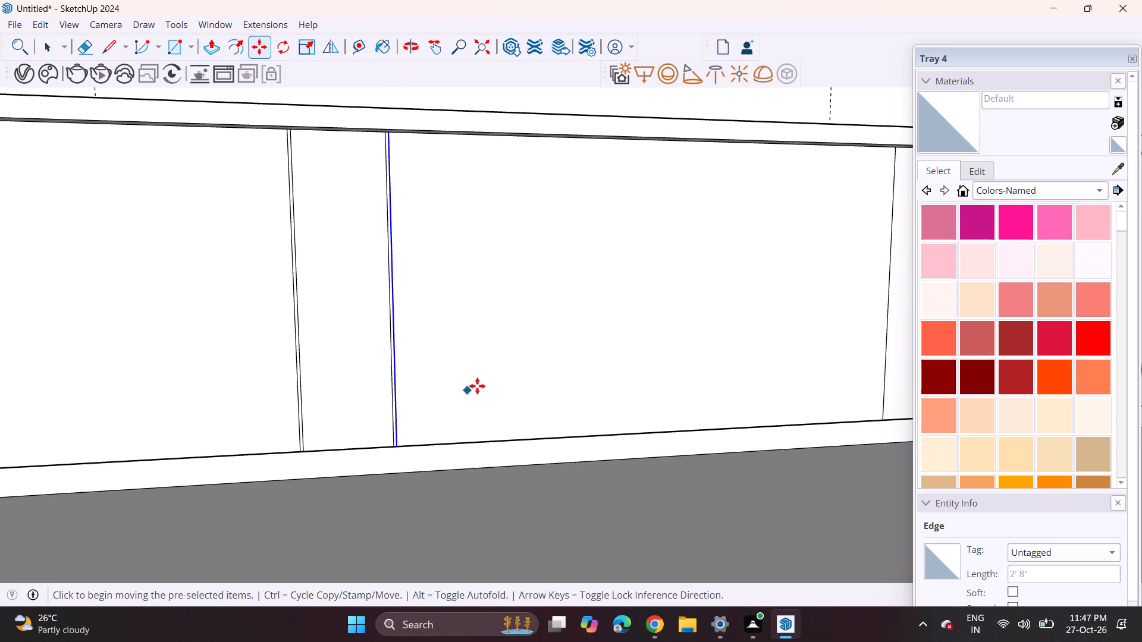
{"action": "middle_click_drag", "start_coordinate": [476, 375], "coordinate": [62, 374]}
{"action": "key", "text": "space"}
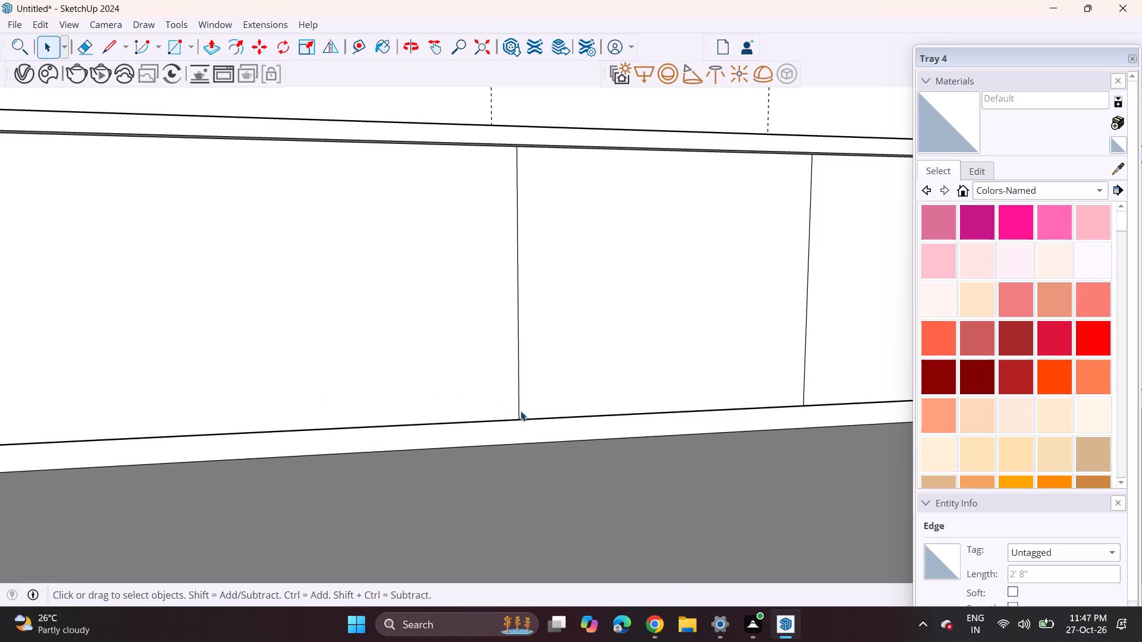
{"action": "left_click", "coordinate": [520, 411]}
{"action": "left_click", "coordinate": [262, 43]}
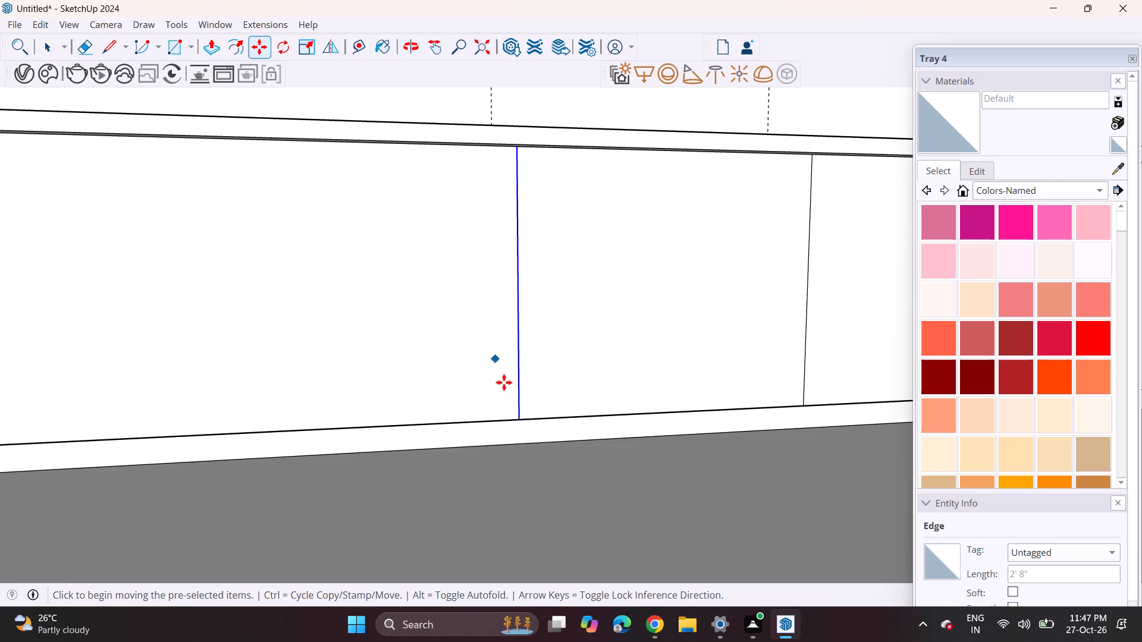
{"action": "left_click", "coordinate": [523, 420]}
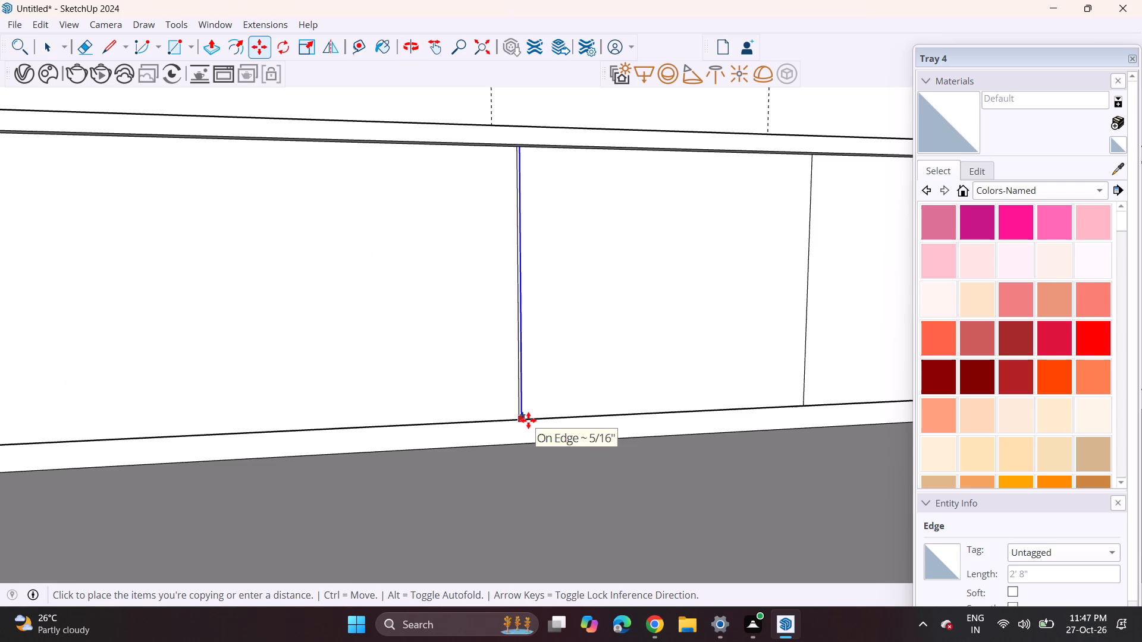
{"action": "type", "text": "0.3"}
{"action": "key", "text": "Return"}
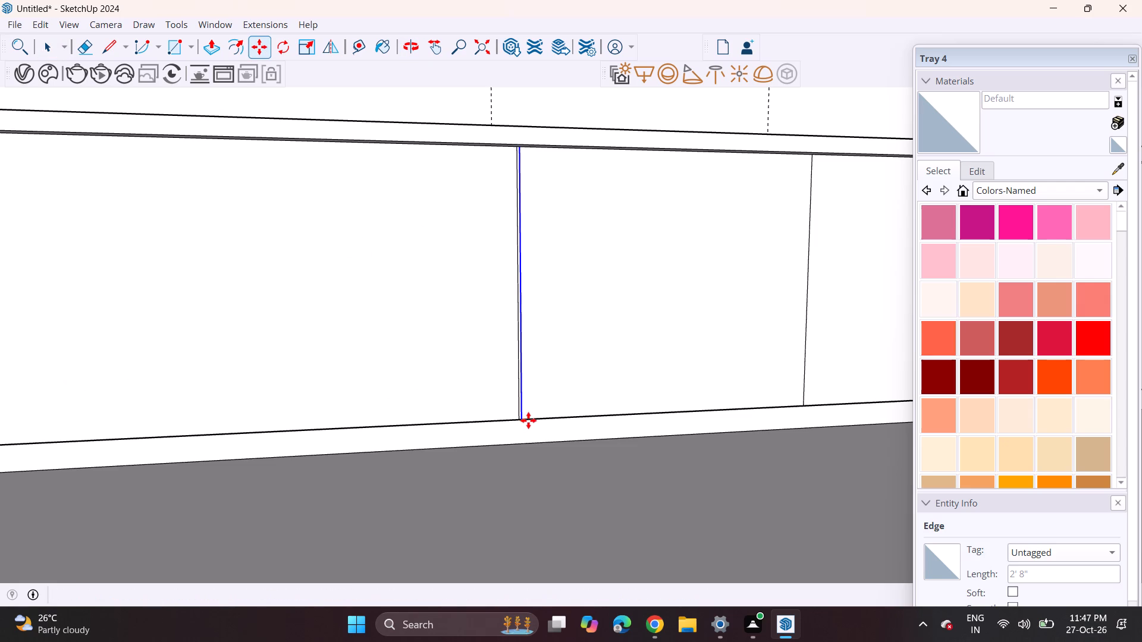
Copy the fourth division, below the shelved right niche's left side, 0.3 to the right as a gap line.
{"action": "scroll", "coordinate": [563, 380], "scroll_direction": "down", "scroll_amount": 1}
{"action": "scroll", "coordinate": [563, 380], "scroll_direction": "up", "scroll_amount": 1}
{"action": "scroll", "coordinate": [563, 380], "scroll_direction": "down", "scroll_amount": 2}
{"action": "middle_click_drag", "start_coordinate": [573, 378], "coordinate": [37, 392]}
{"action": "key", "text": "space"}
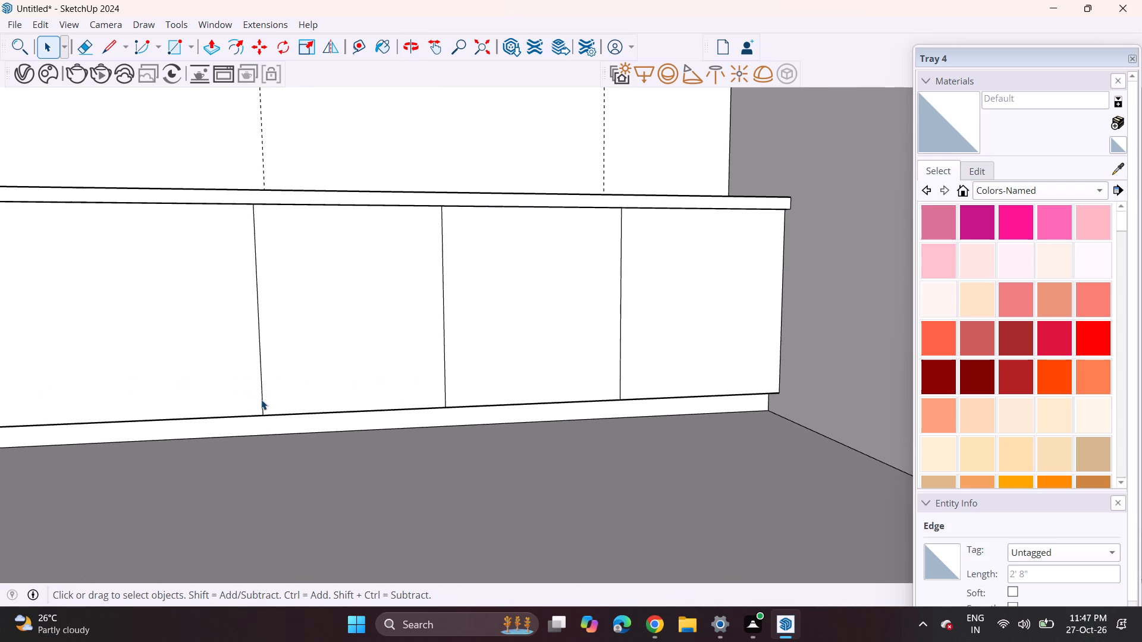
{"action": "left_click", "coordinate": [261, 399]}
{"action": "left_click", "coordinate": [257, 46]}
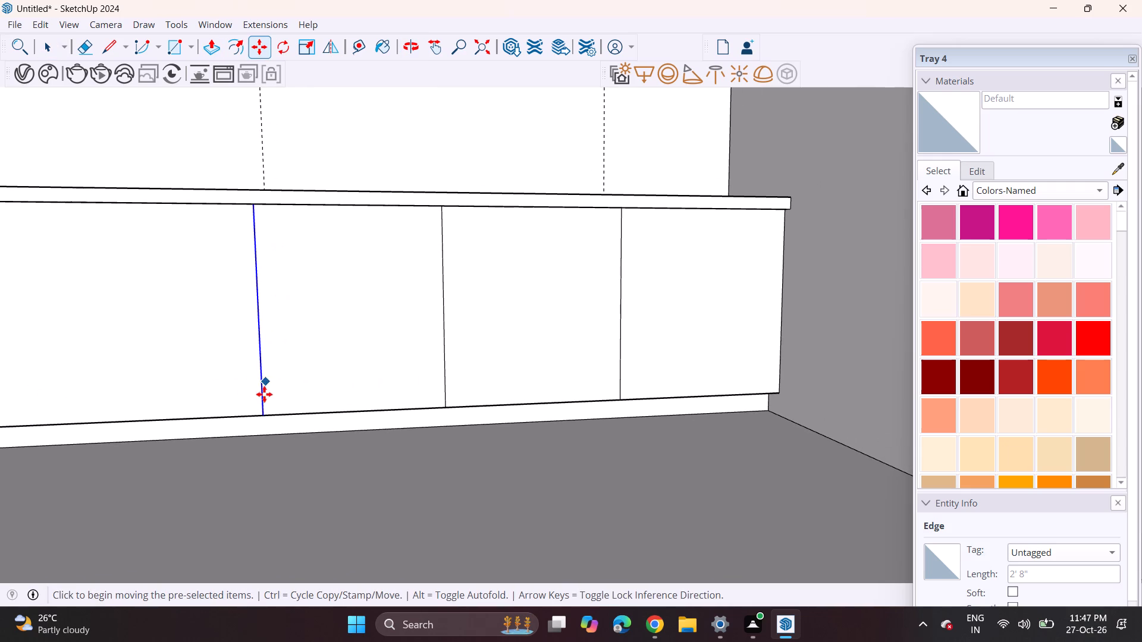
{"action": "left_click", "coordinate": [265, 413]}
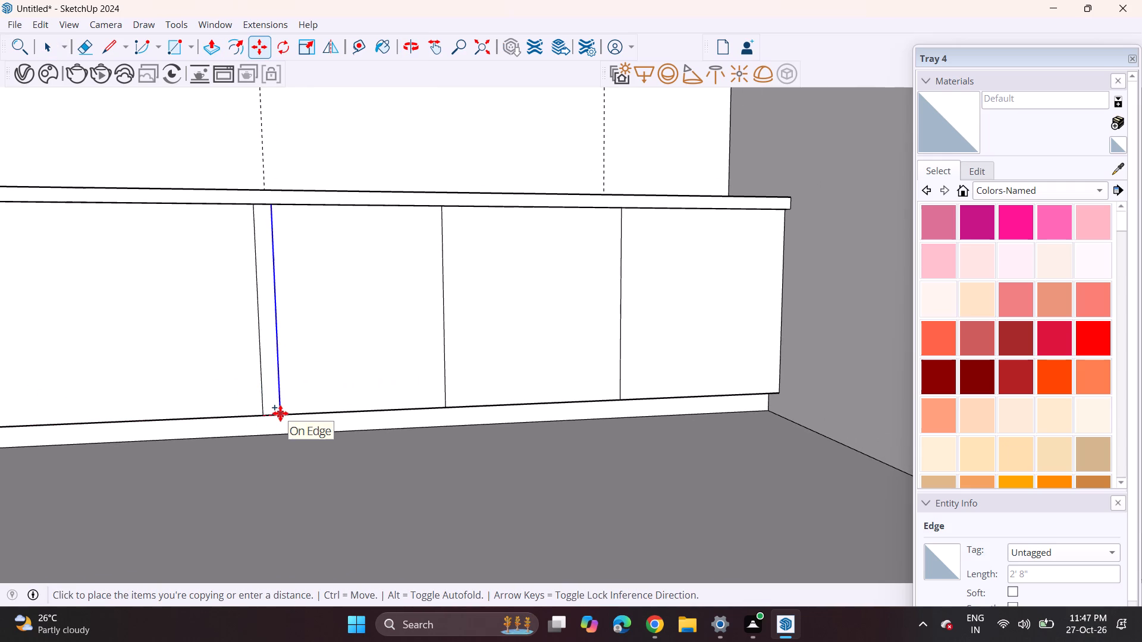
{"action": "type", "text": "0.3"}
{"action": "key", "text": "Return"}
Copy the fifth division, the middle one below the shelved right niche, 0.3 to the right as a gap line.
{"action": "scroll", "coordinate": [526, 377], "scroll_direction": "up", "scroll_amount": 2}
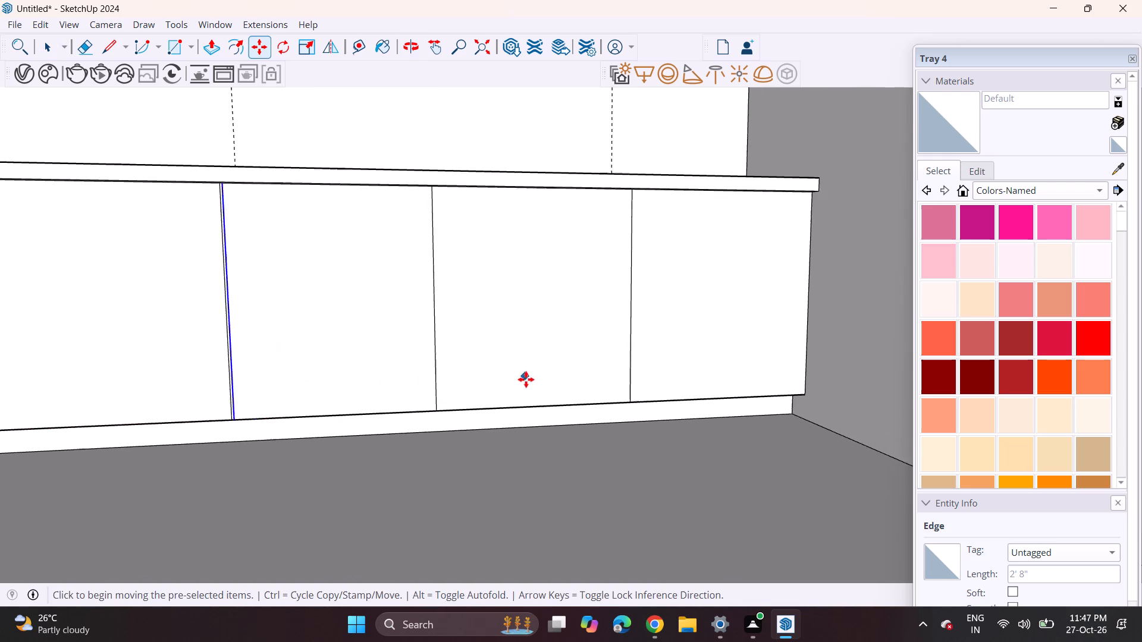
{"action": "scroll", "coordinate": [526, 379], "scroll_direction": "up", "scroll_amount": 2}
{"action": "key", "text": "space"}
{"action": "left_click", "coordinate": [404, 412]}
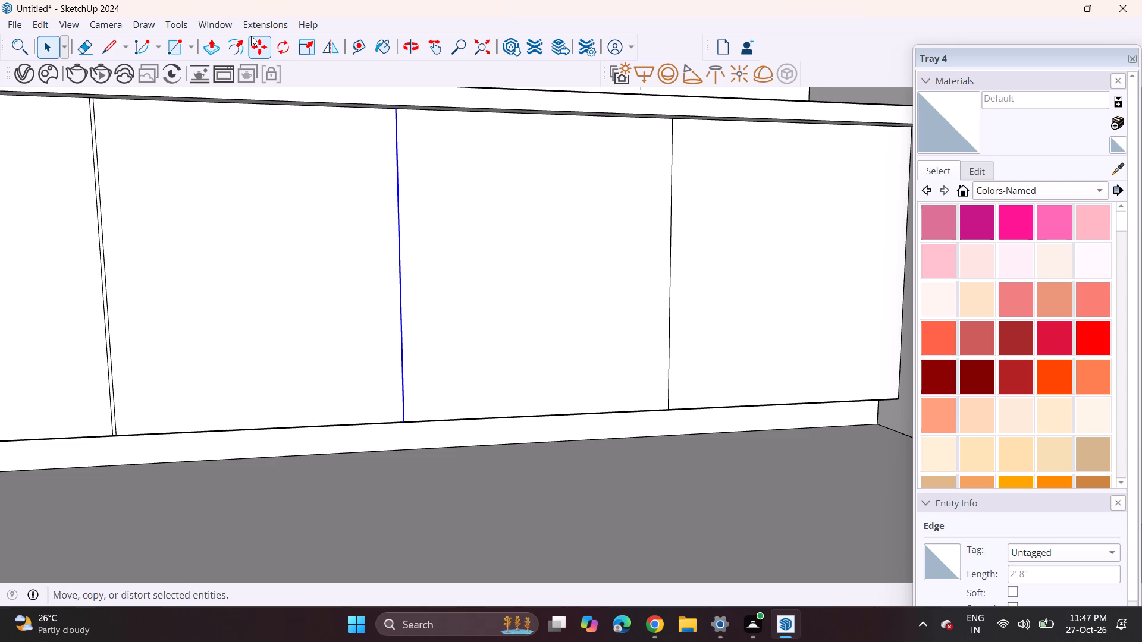
{"action": "left_click", "coordinate": [251, 36]}
{"action": "left_click", "coordinate": [403, 417]}
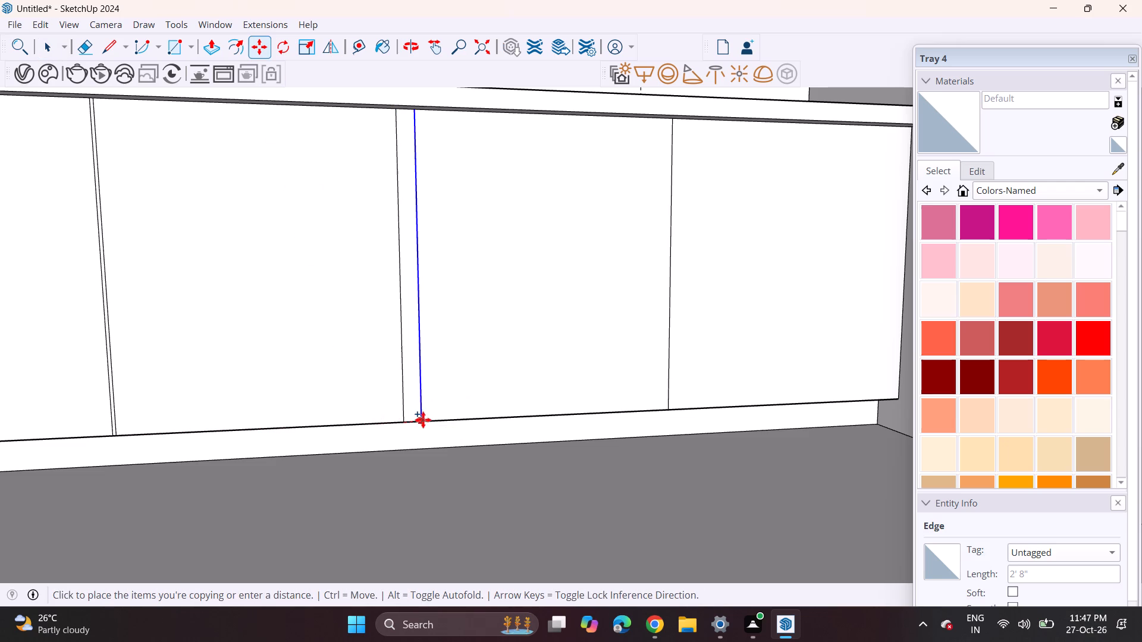
{"action": "type", "text": "0.3"}
{"action": "key", "text": "Return"}
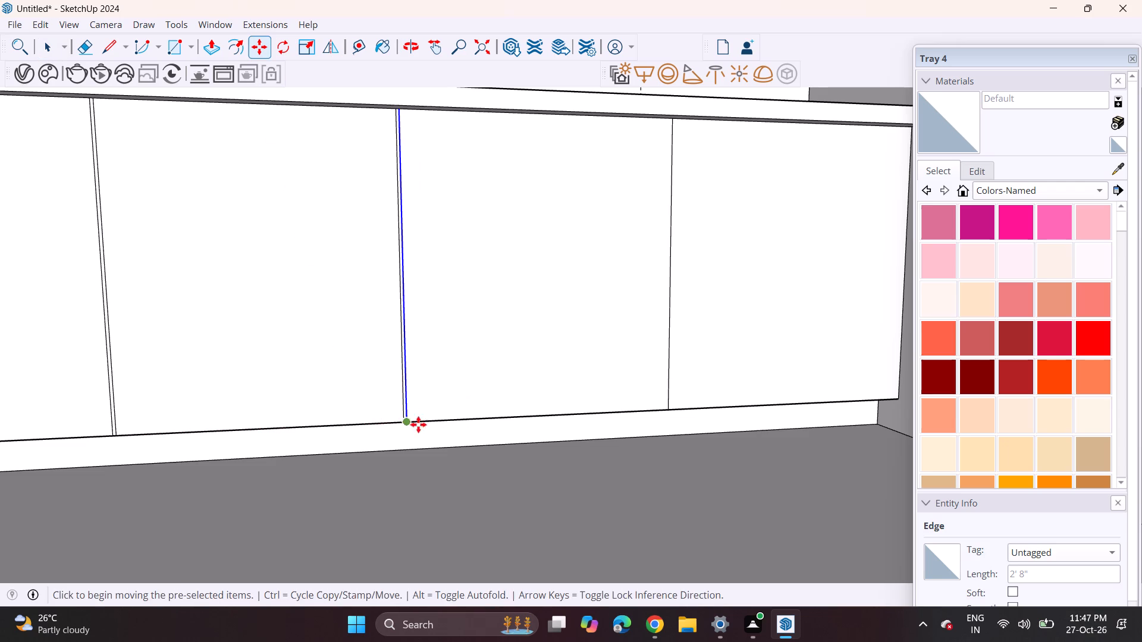
Copy the last division, near the base cabinet's right end, 0.3 to the right as a gap line.
{"action": "key", "text": "space"}
{"action": "left_click", "coordinate": [670, 391]}
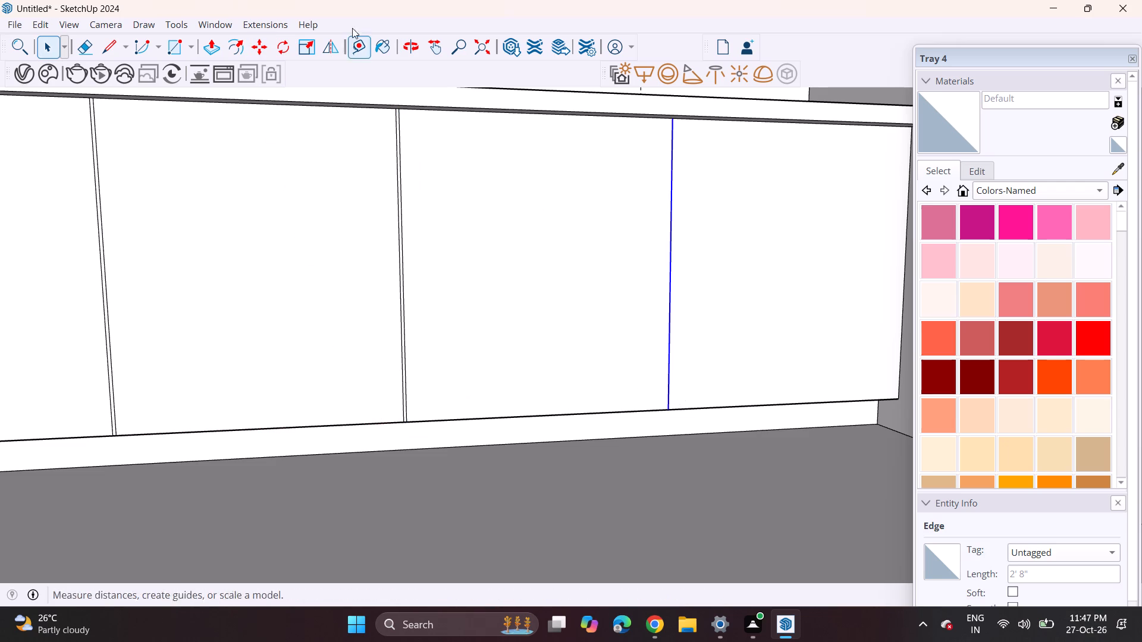
{"action": "left_click", "coordinate": [262, 43]}
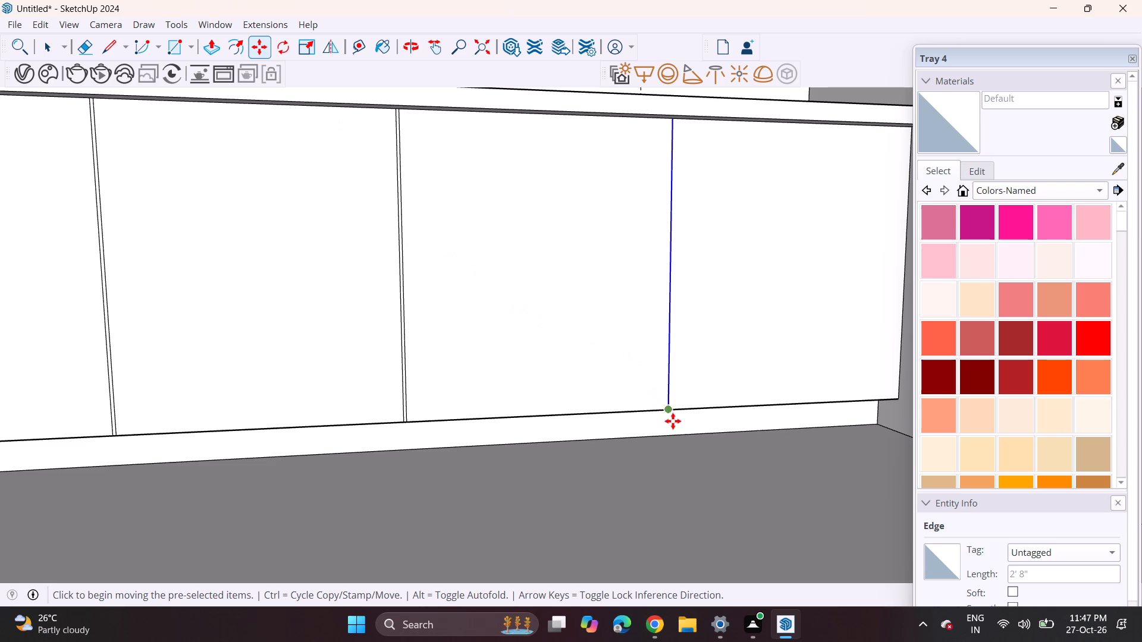
{"action": "left_click", "coordinate": [665, 411]}
{"action": "type", "text": "0.3"}
{"action": "key", "text": "Return"}
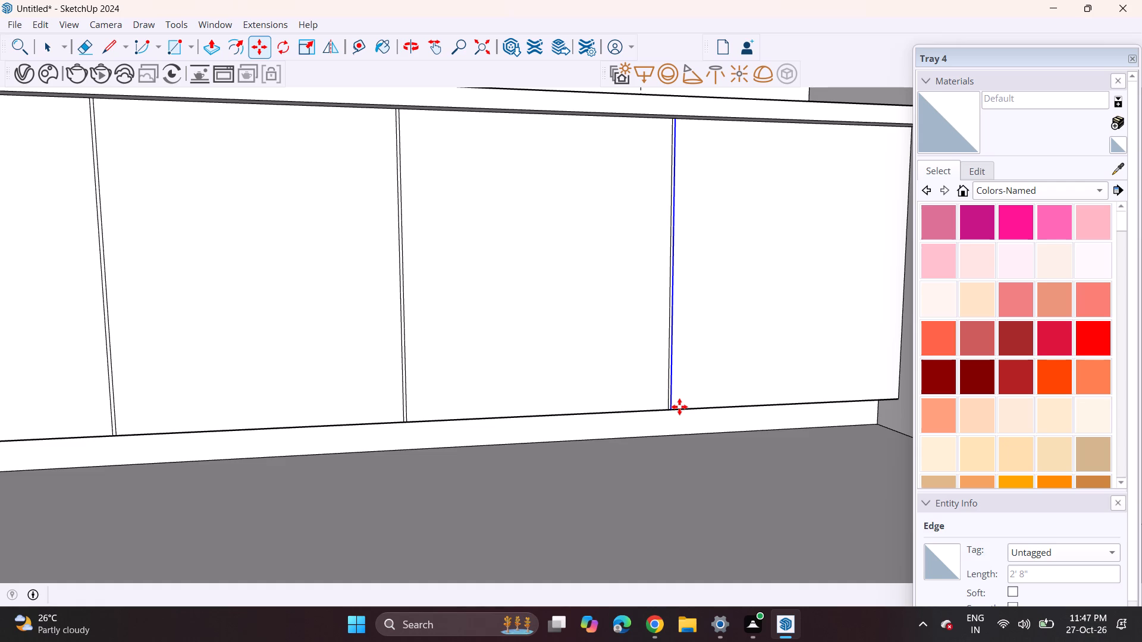
{"action": "scroll", "coordinate": [679, 407], "scroll_direction": "down", "scroll_amount": 1}
{"action": "scroll", "coordinate": [679, 407], "scroll_direction": "up", "scroll_amount": 1}
{"action": "scroll", "coordinate": [679, 407], "scroll_direction": "down", "scroll_amount": 3}
{"action": "key", "text": "space"}
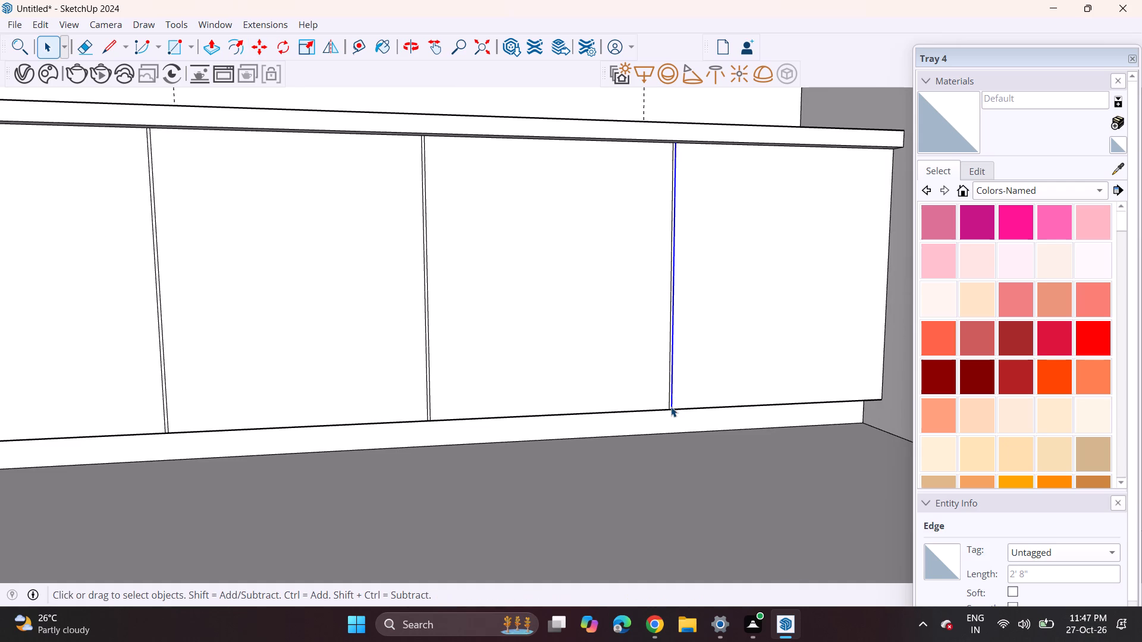
Examine the full cabinet run, comparing the base cabinet's gapped divisions with the guides and niches above.
{"action": "scroll", "coordinate": [671, 407], "scroll_direction": "down", "scroll_amount": 3}
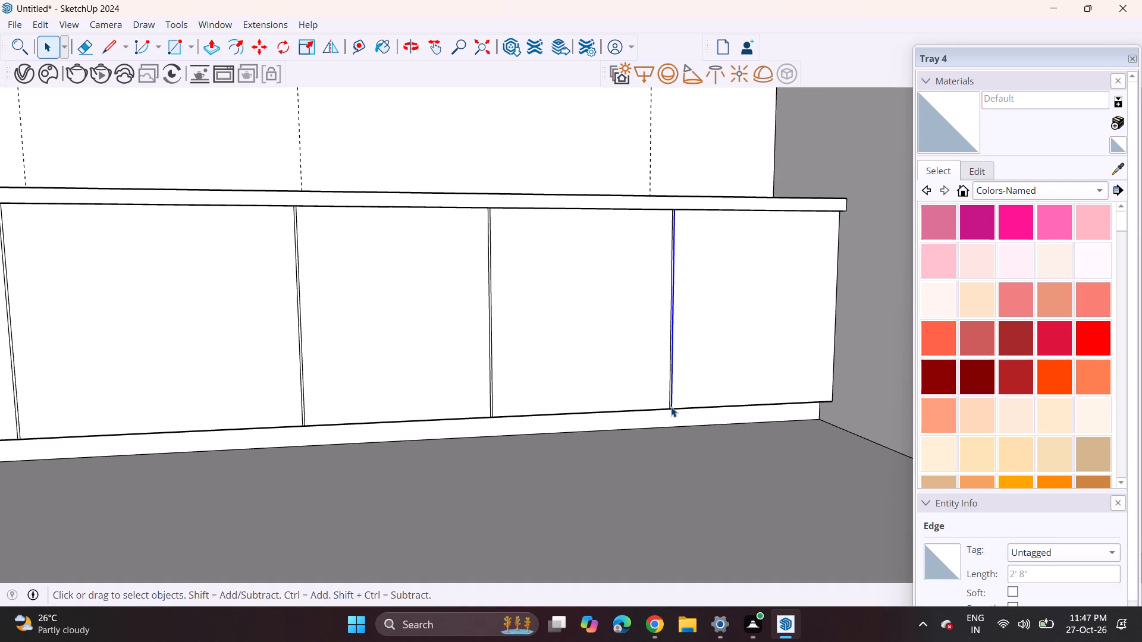
{"action": "scroll", "coordinate": [670, 406], "scroll_direction": "down", "scroll_amount": 1}
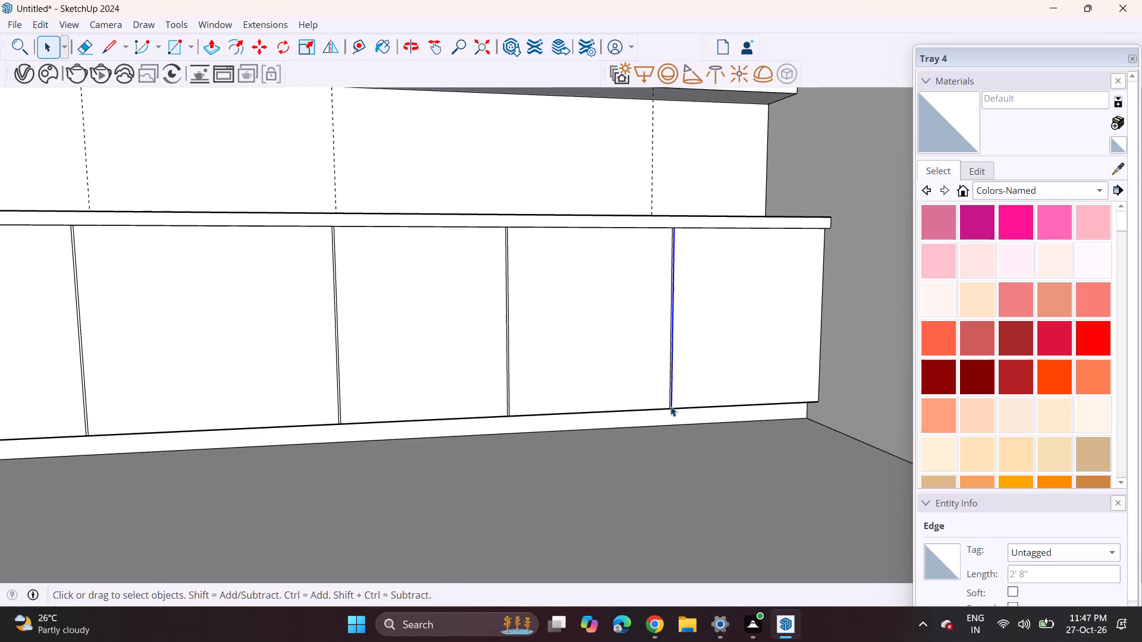
{"action": "scroll", "coordinate": [670, 406], "scroll_direction": "down", "scroll_amount": 5}
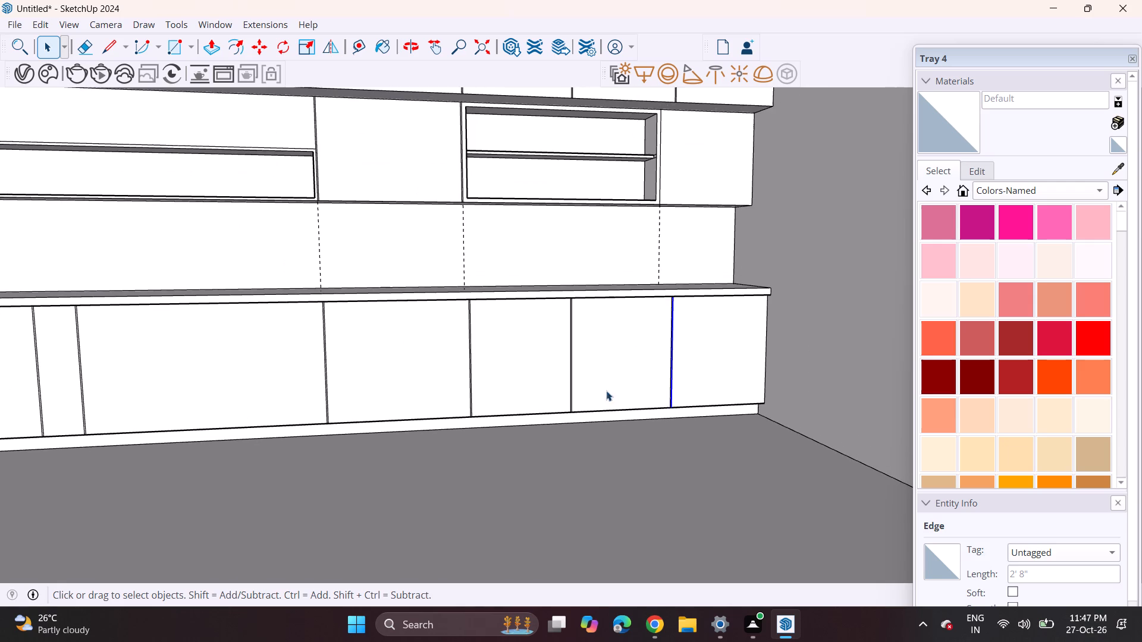
{"action": "middle_click_drag", "start_coordinate": [425, 375], "coordinate": [502, 389], "text": "shift"}
{"action": "scroll", "coordinate": [516, 393], "scroll_direction": "down", "scroll_amount": 1}
{"action": "middle_click_drag", "start_coordinate": [504, 392], "coordinate": [491, 409]}
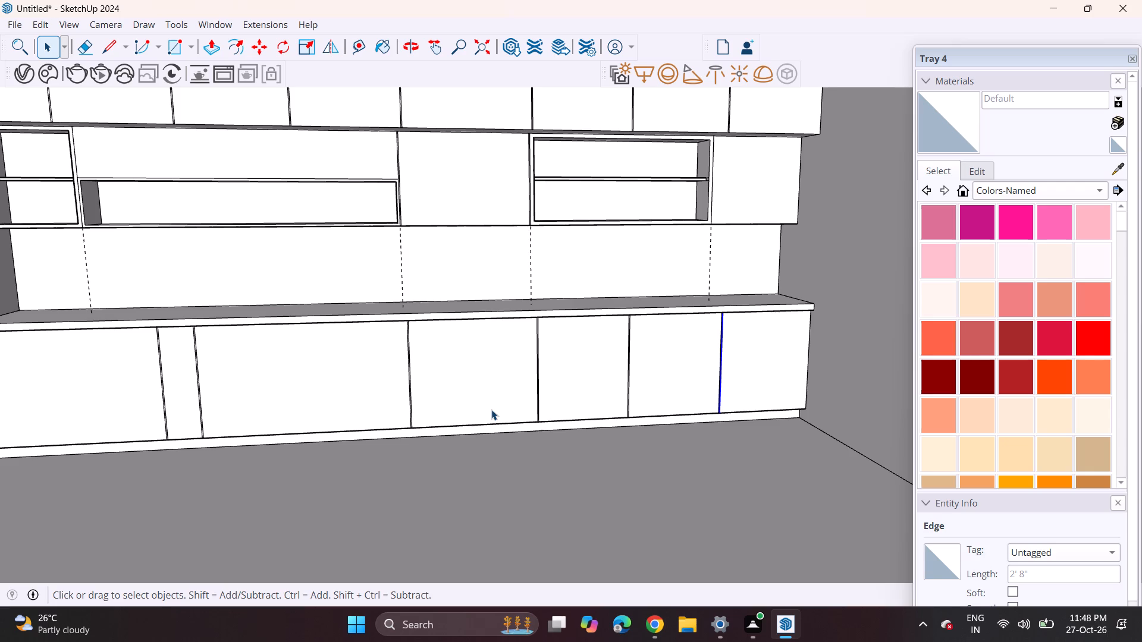
{"action": "scroll", "coordinate": [491, 410], "scroll_direction": "down", "scroll_amount": 5}
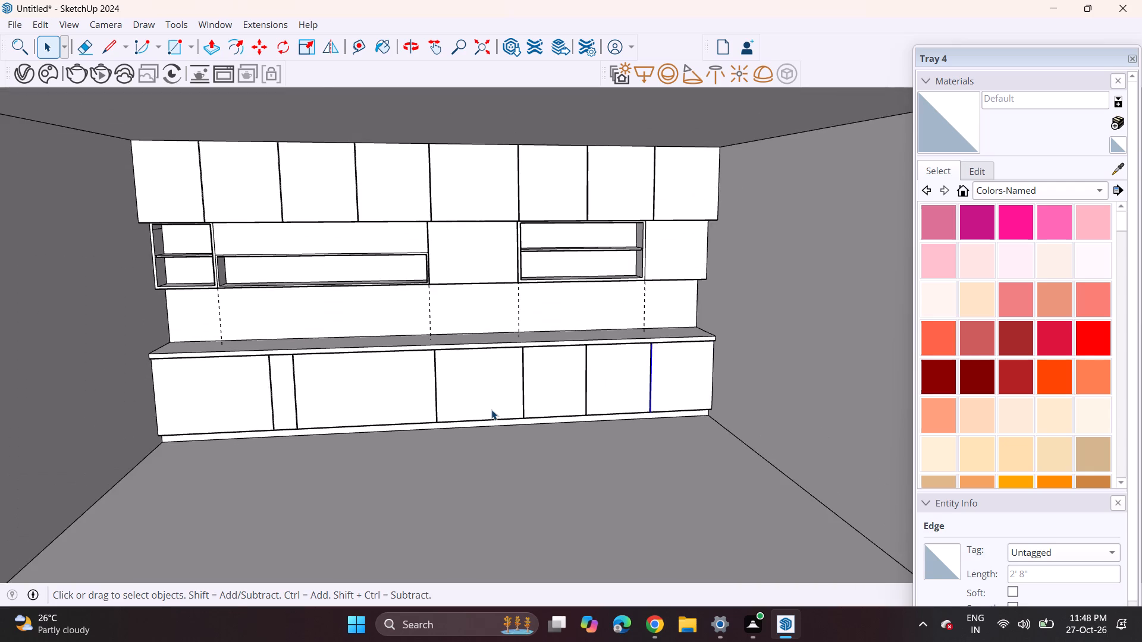
{"action": "middle_click_drag", "start_coordinate": [472, 406], "coordinate": [454, 392]}
{"action": "scroll", "coordinate": [455, 392], "scroll_direction": "up", "scroll_amount": 1}
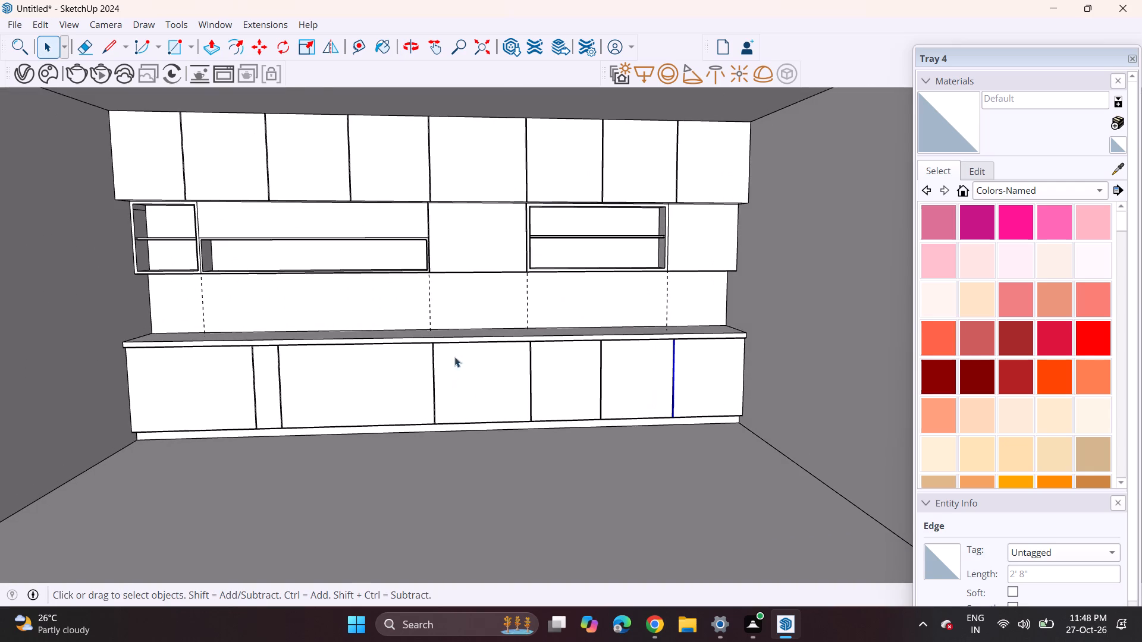
Draw a thin horizontal rectangle across the leftmost base cabinet panel, from its first vertical gap to the outer edge, in the upper part.
{"action": "scroll", "coordinate": [454, 354], "scroll_direction": "up", "scroll_amount": 2}
{"action": "scroll", "coordinate": [443, 320], "scroll_direction": "down", "scroll_amount": 1}
{"action": "scroll", "coordinate": [437, 322], "scroll_direction": "up", "scroll_amount": 2}
{"action": "middle_click_drag", "start_coordinate": [180, 370], "coordinate": [197, 371], "text": "shift"}
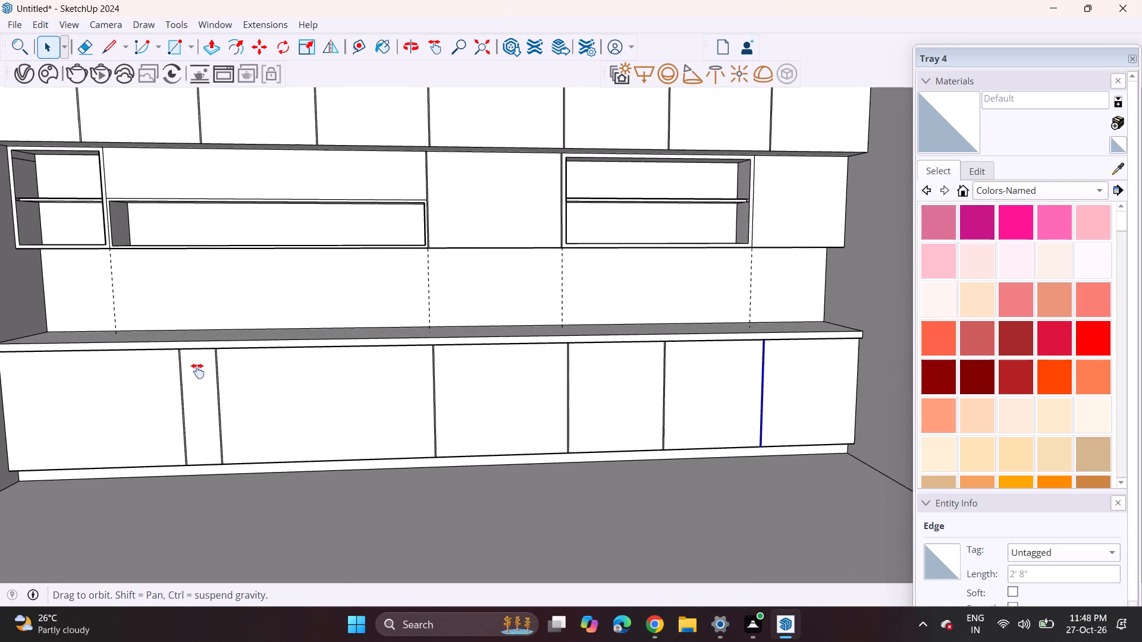
{"action": "middle_click_drag", "start_coordinate": [197, 371], "coordinate": [358, 367], "text": "shift"}
{"action": "scroll", "coordinate": [261, 405], "scroll_direction": "up", "scroll_amount": 1}
{"action": "scroll", "coordinate": [256, 400], "scroll_direction": "down", "scroll_amount": 1}
{"action": "scroll", "coordinate": [252, 394], "scroll_direction": "up", "scroll_amount": 4}
{"action": "left_click", "coordinate": [174, 46]}
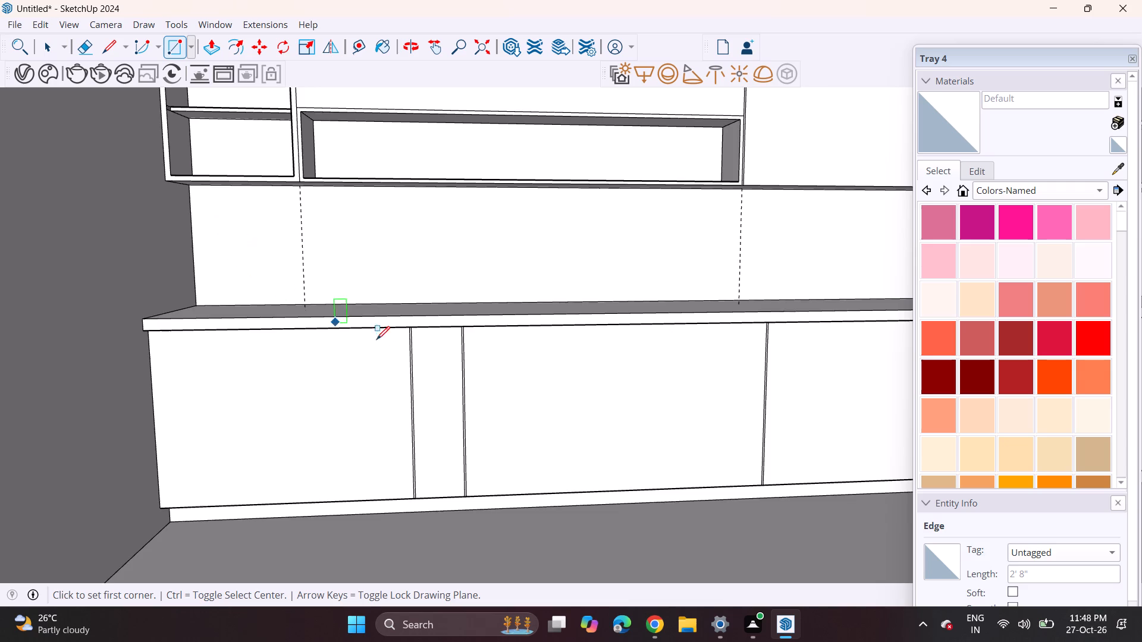
{"action": "scroll", "coordinate": [385, 364], "scroll_direction": "up", "scroll_amount": 2}
{"action": "scroll", "coordinate": [384, 364], "scroll_direction": "down", "scroll_amount": 1}
{"action": "scroll", "coordinate": [382, 364], "scroll_direction": "up", "scroll_amount": 2}
{"action": "scroll", "coordinate": [409, 356], "scroll_direction": "down", "scroll_amount": 3}
{"action": "scroll", "coordinate": [410, 356], "scroll_direction": "up", "scroll_amount": 5}
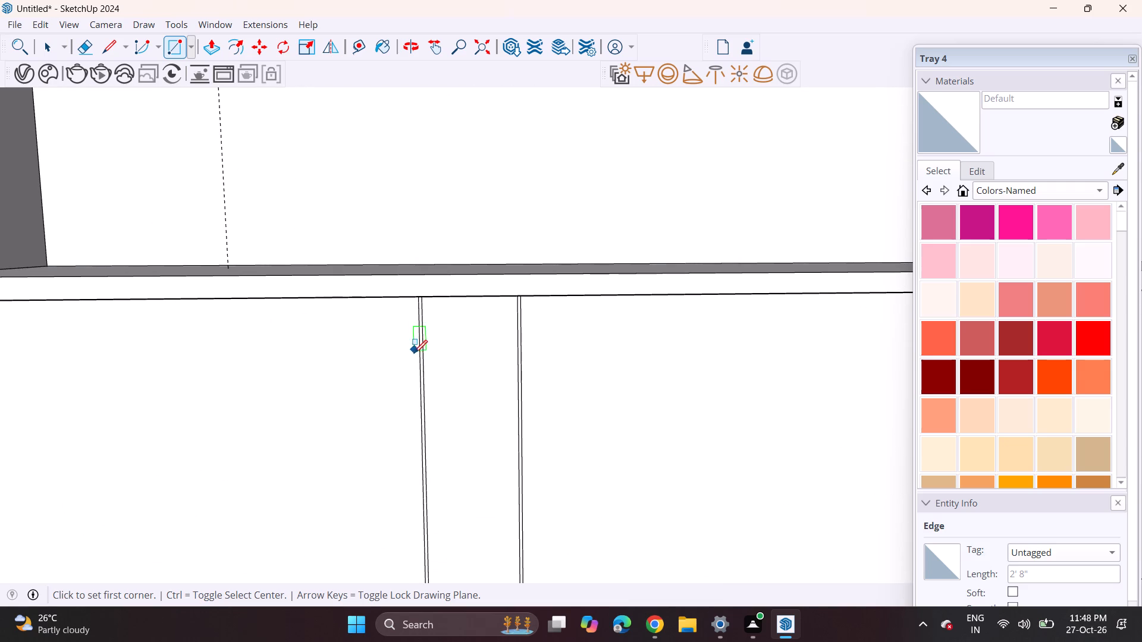
{"action": "left_click", "coordinate": [419, 385]}
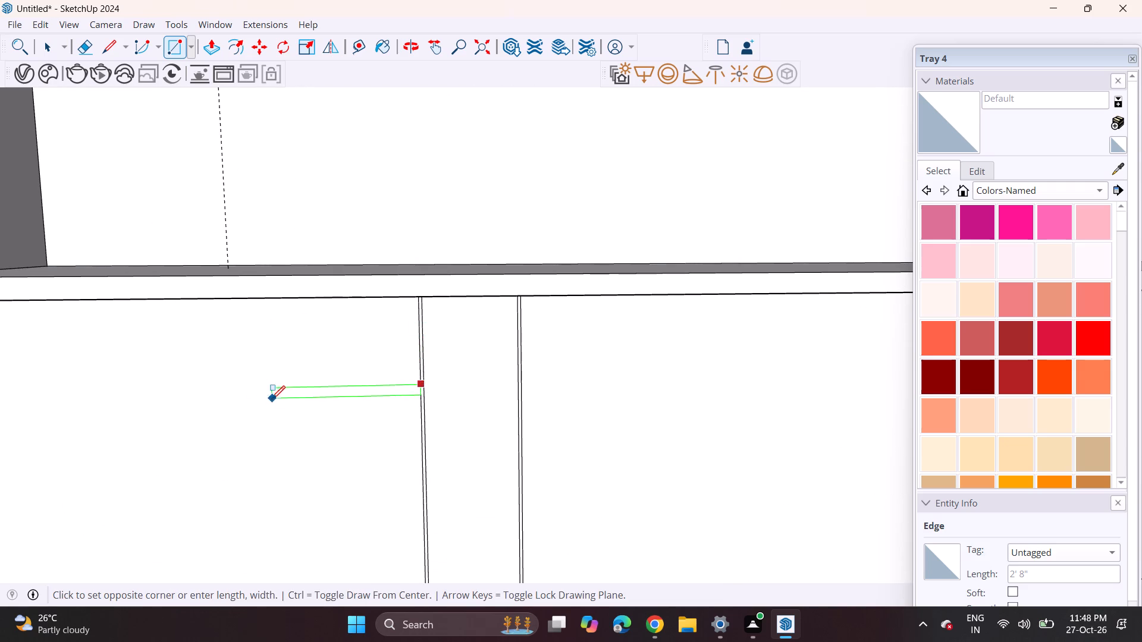
{"action": "scroll", "coordinate": [255, 395], "scroll_direction": "down", "scroll_amount": 4}
{"action": "middle_click_drag", "start_coordinate": [254, 395], "coordinate": [445, 401]}
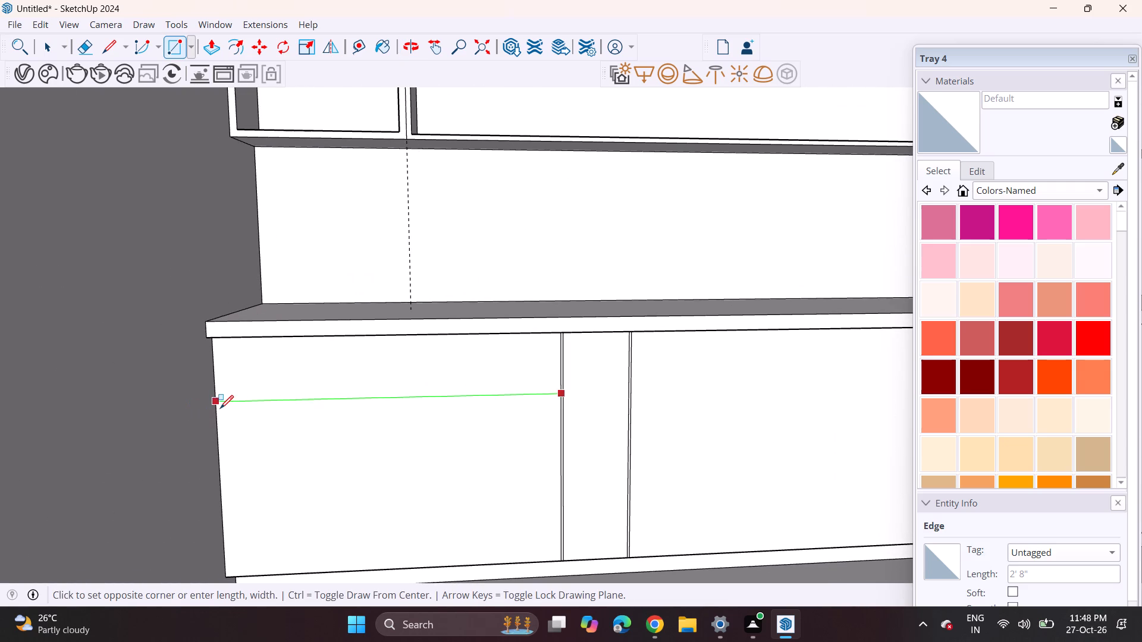
{"action": "left_click", "coordinate": [217, 413]}
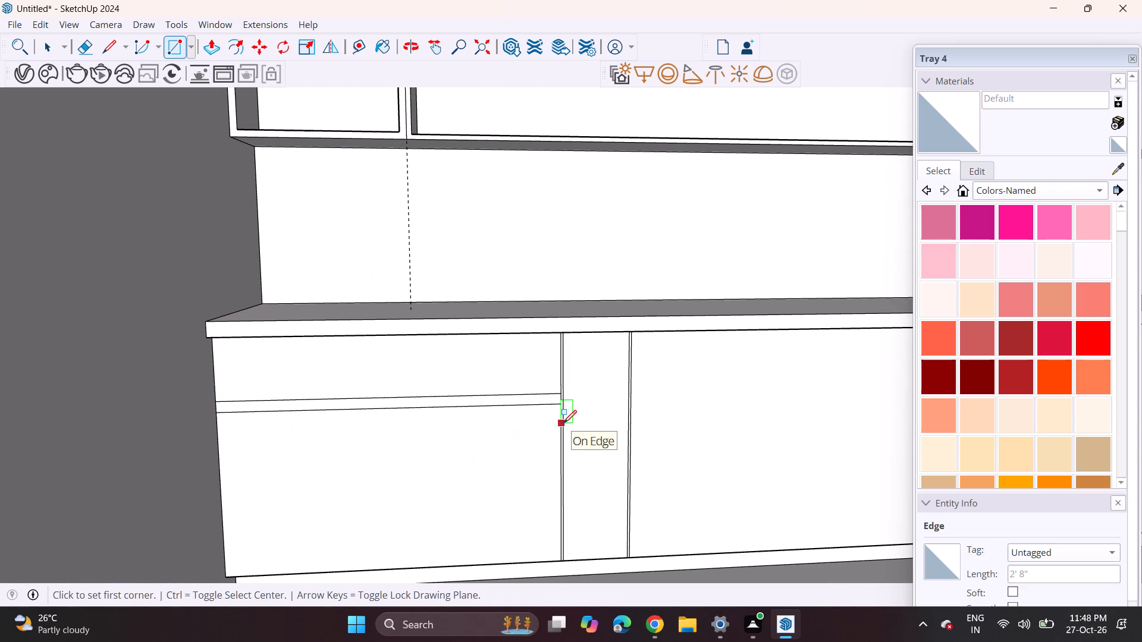
Draw a second thin horizontal rectangle across the leftmost base cabinet panel, below the first one and about as tall.
{"action": "scroll", "coordinate": [563, 423], "scroll_direction": "up", "scroll_amount": 5}
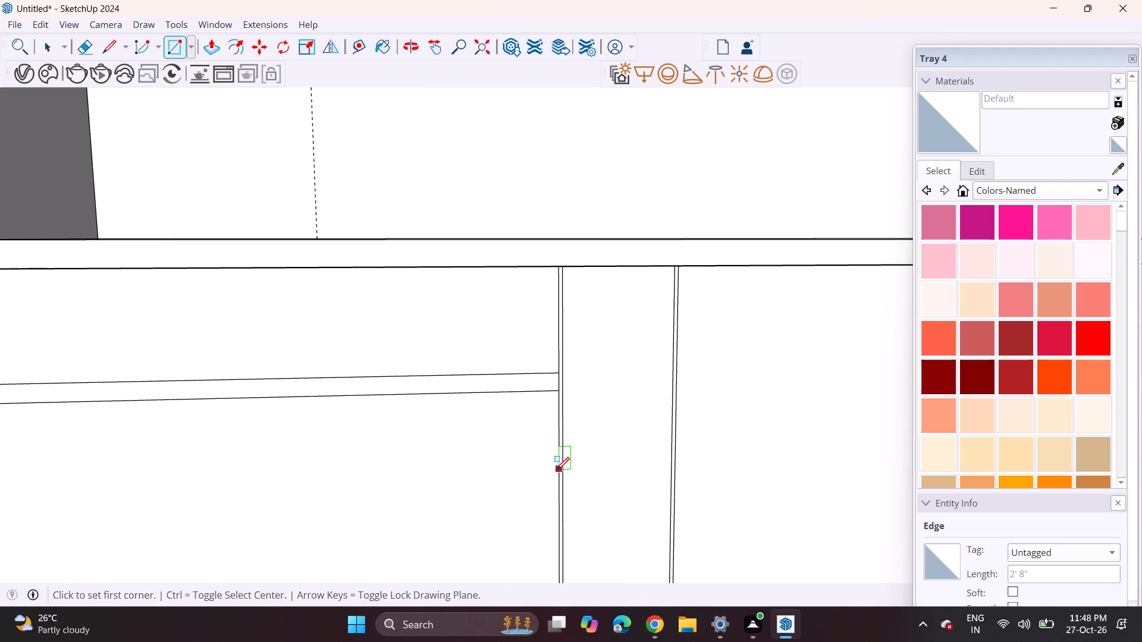
{"action": "left_click", "coordinate": [556, 470]}
{"action": "scroll", "coordinate": [486, 506], "scroll_direction": "down", "scroll_amount": 3}
{"action": "scroll", "coordinate": [484, 506], "scroll_direction": "up", "scroll_amount": 1}
{"action": "scroll", "coordinate": [484, 506], "scroll_direction": "down", "scroll_amount": 4}
{"action": "middle_click_drag", "start_coordinate": [466, 501], "coordinate": [485, 451]}
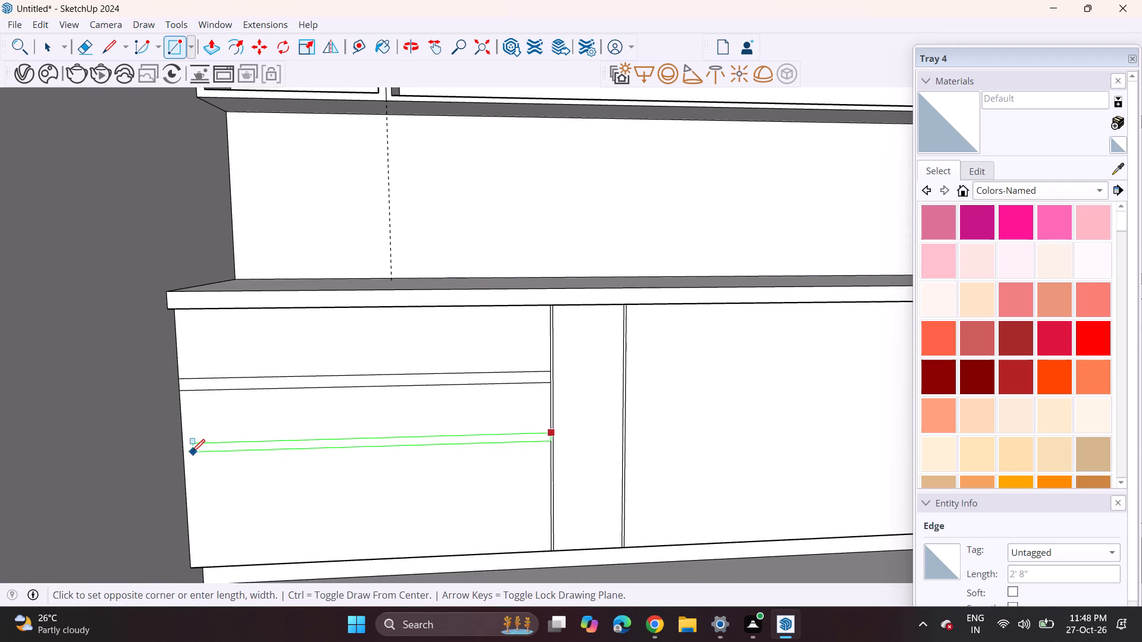
{"action": "left_click", "coordinate": [183, 455]}
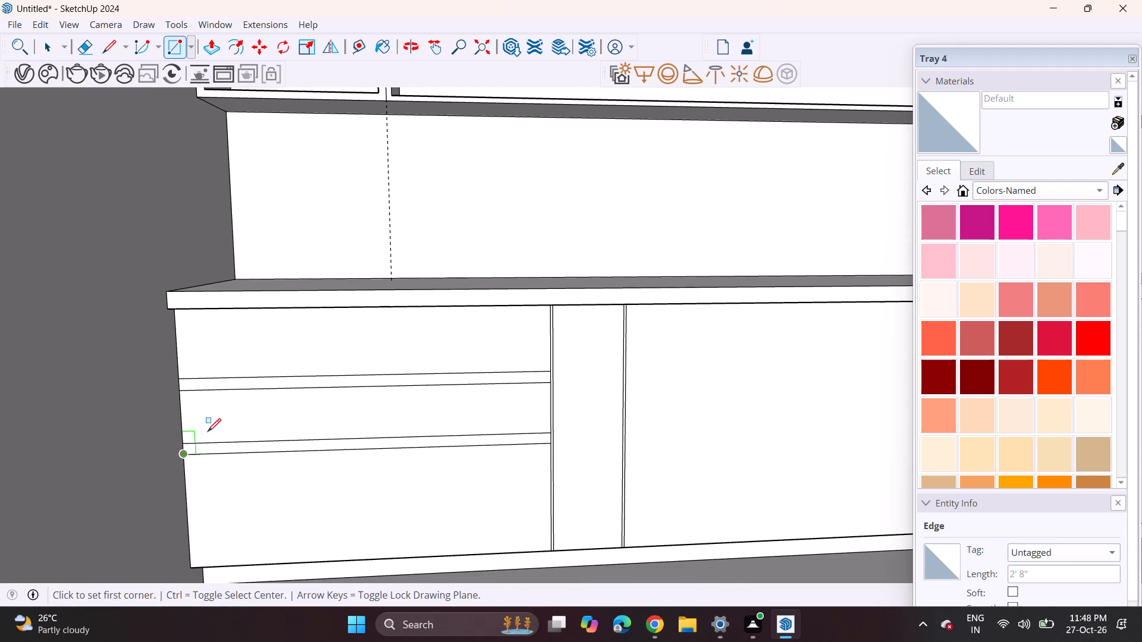
Push both thin horizontal strips on the leftmost base cabinet panel slightly inward by the same depth as recessed drawer grooves.
{"action": "left_click", "coordinate": [210, 48]}
{"action": "middle_click_drag", "start_coordinate": [277, 309], "coordinate": [273, 376]}
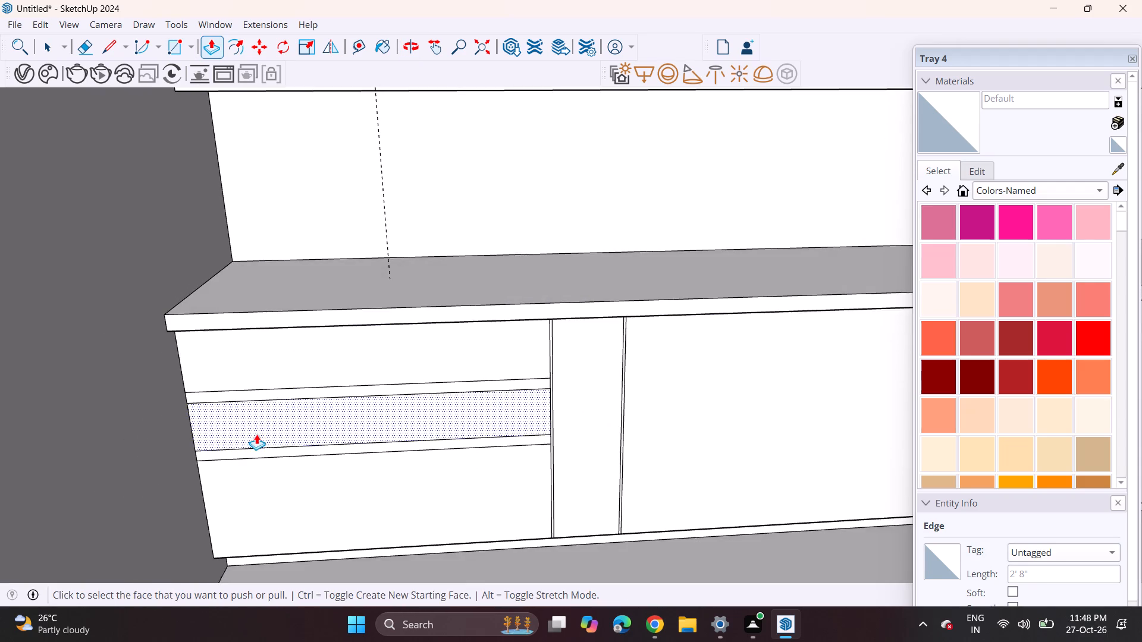
{"action": "scroll", "coordinate": [261, 400], "scroll_direction": "up", "scroll_amount": 5}
{"action": "left_click", "coordinate": [261, 402]}
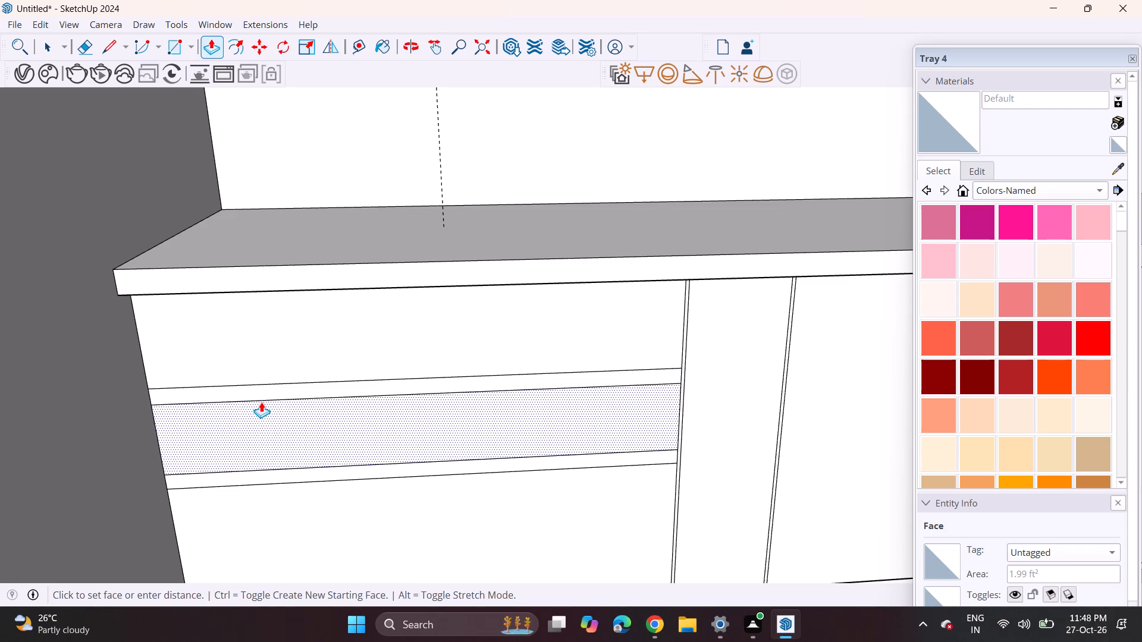
{"action": "key", "text": "Escape"}
{"action": "left_click", "coordinate": [261, 399]}
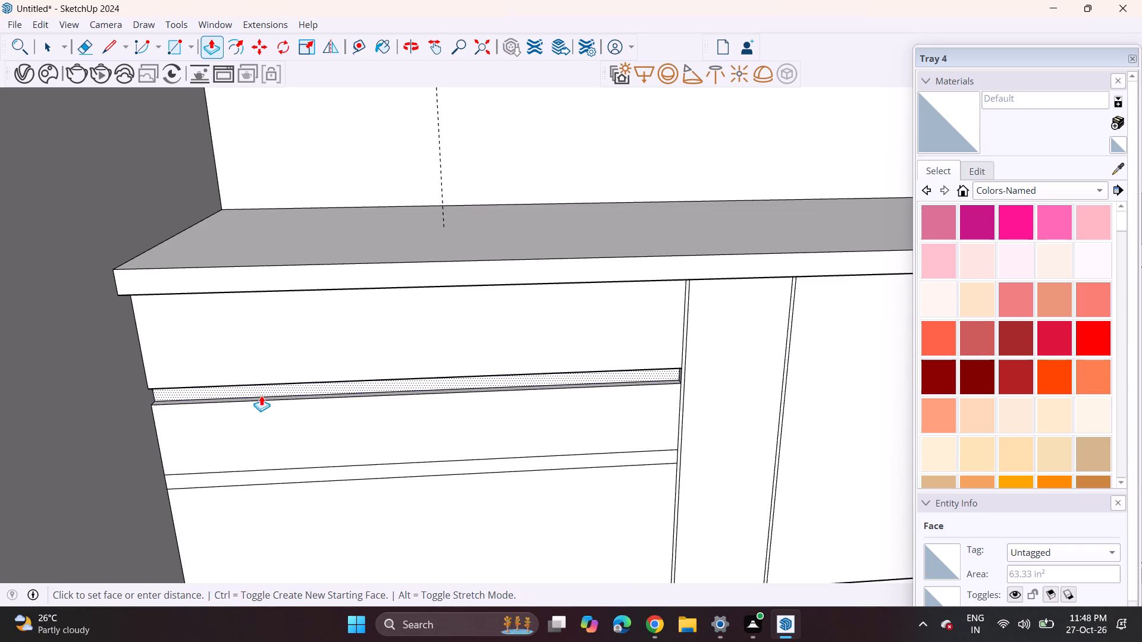
{"action": "left_click", "coordinate": [261, 398]}
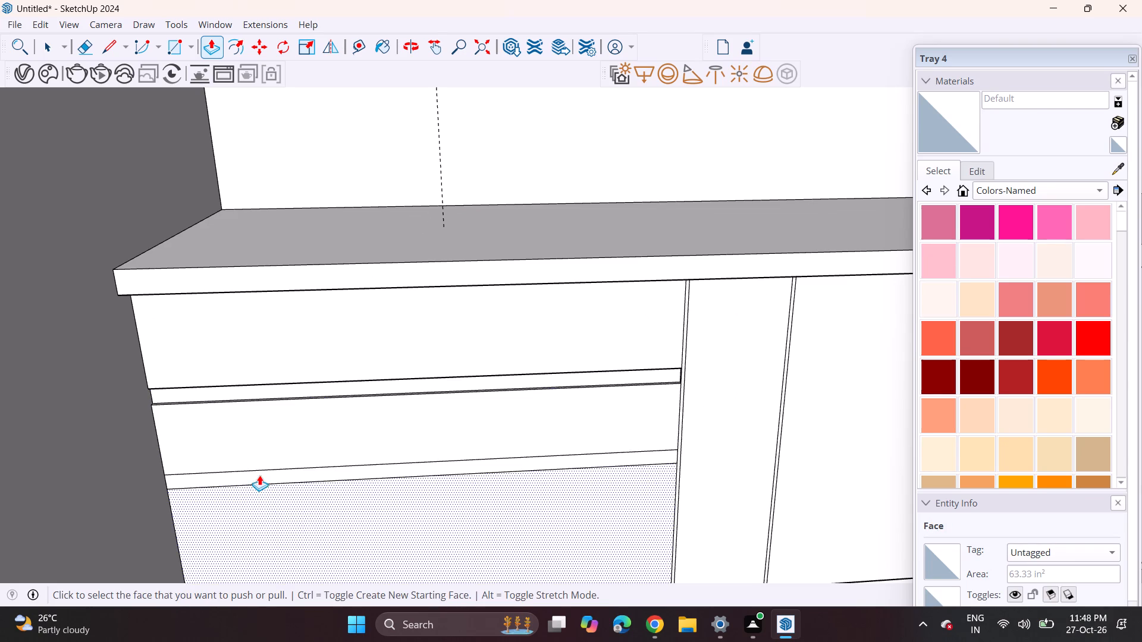
{"action": "double_click", "coordinate": [259, 475]}
Push in the vertical gap strips on both sides of the narrow base cabinet panel by the same depth as the drawer grooves.
{"action": "middle_click_drag", "start_coordinate": [560, 469], "coordinate": [192, 455], "text": "shift"}
{"action": "scroll", "coordinate": [330, 424], "scroll_direction": "up", "scroll_amount": 5}
{"action": "scroll", "coordinate": [305, 433], "scroll_direction": "down", "scroll_amount": 1}
{"action": "scroll", "coordinate": [305, 433], "scroll_direction": "up", "scroll_amount": 4}
{"action": "double_click", "coordinate": [305, 433]}
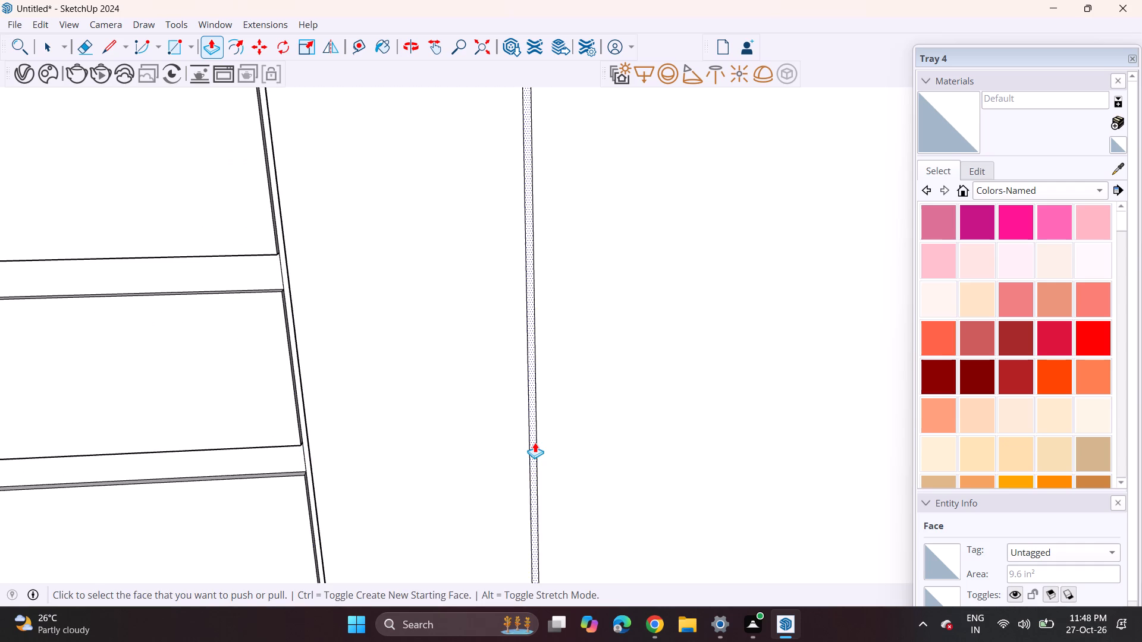
{"action": "double_click", "coordinate": [535, 443]}
Push in the third and fourth vertical gap strips, on either side of the door right of the wide base panel, by the same depth.
{"action": "scroll", "coordinate": [535, 443], "scroll_direction": "down", "scroll_amount": 7}
{"action": "scroll", "coordinate": [622, 437], "scroll_direction": "up", "scroll_amount": 1}
{"action": "middle_click_drag", "start_coordinate": [619, 437], "coordinate": [70, 452]}
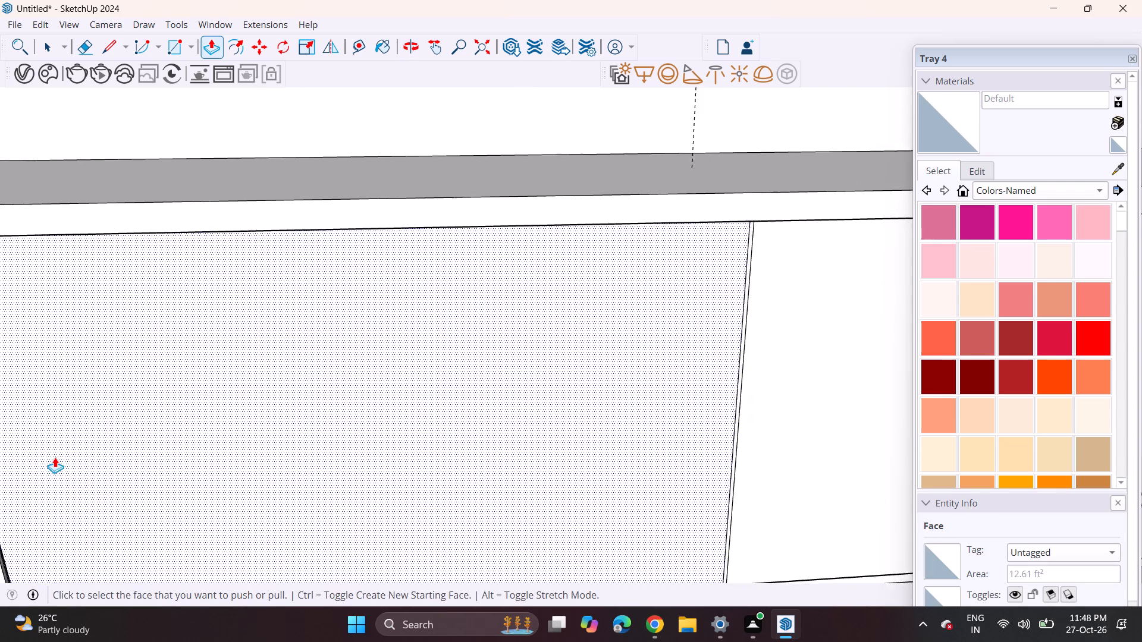
{"action": "scroll", "coordinate": [55, 457], "scroll_direction": "up", "scroll_amount": 1}
{"action": "scroll", "coordinate": [55, 457], "scroll_direction": "down", "scroll_amount": 2}
{"action": "scroll", "coordinate": [55, 457], "scroll_direction": "up", "scroll_amount": 2}
{"action": "scroll", "coordinate": [55, 457], "scroll_direction": "down", "scroll_amount": 1}
{"action": "middle_click_drag", "start_coordinate": [354, 458], "coordinate": [633, 364]}
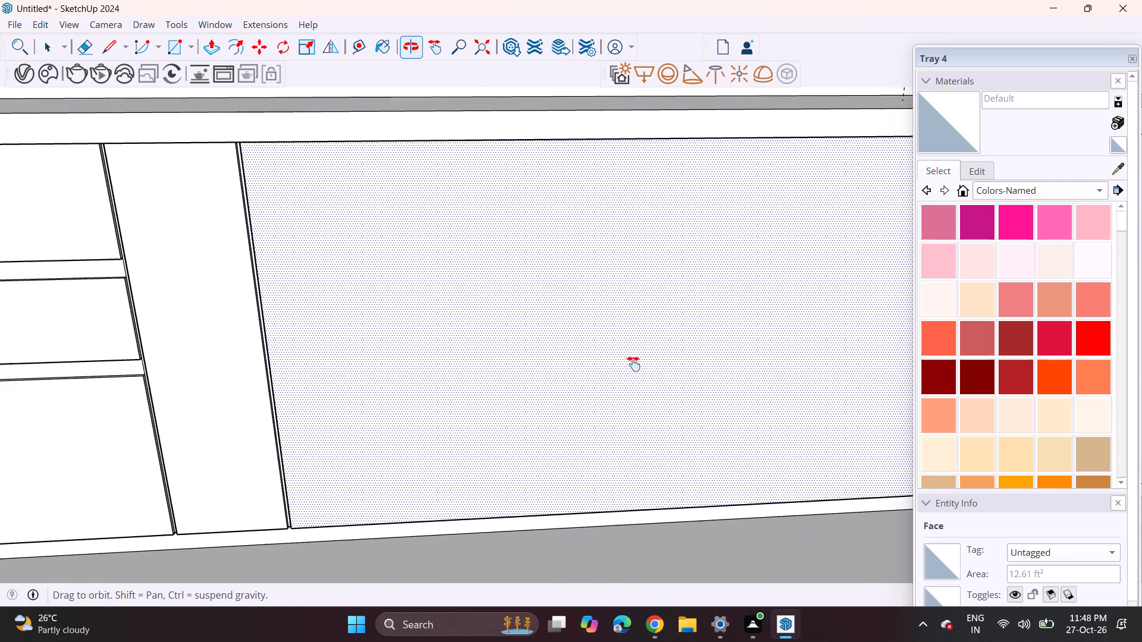
{"action": "middle_click_drag", "start_coordinate": [633, 364], "coordinate": [218, 402]}
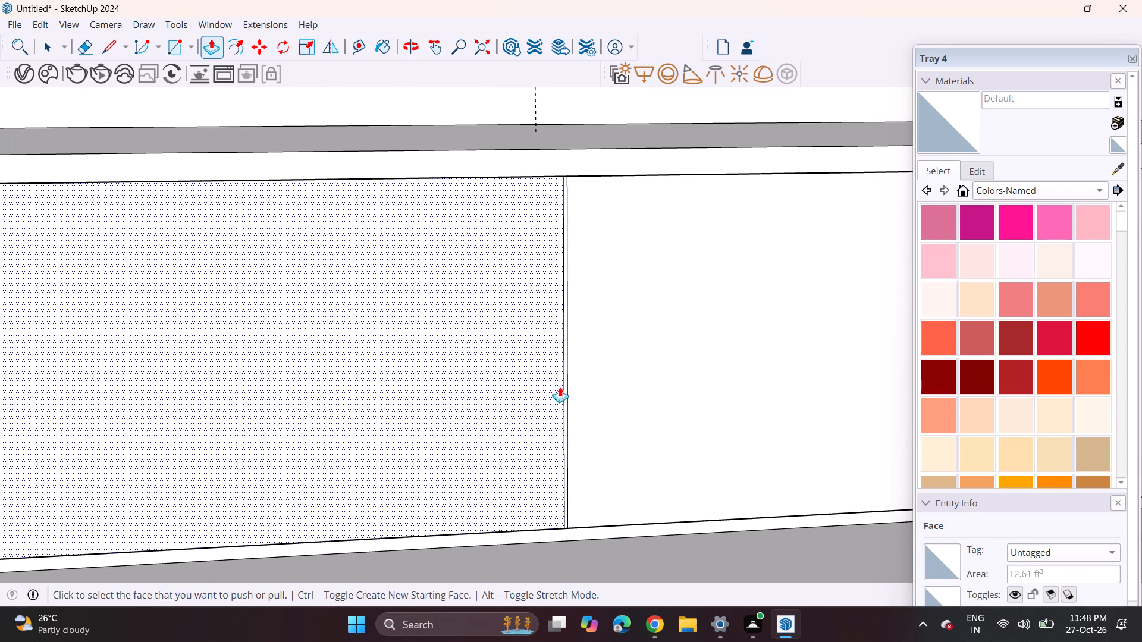
{"action": "double_click", "coordinate": [566, 399]}
{"action": "middle_click_drag", "start_coordinate": [592, 407], "coordinate": [278, 432], "text": "shift"}
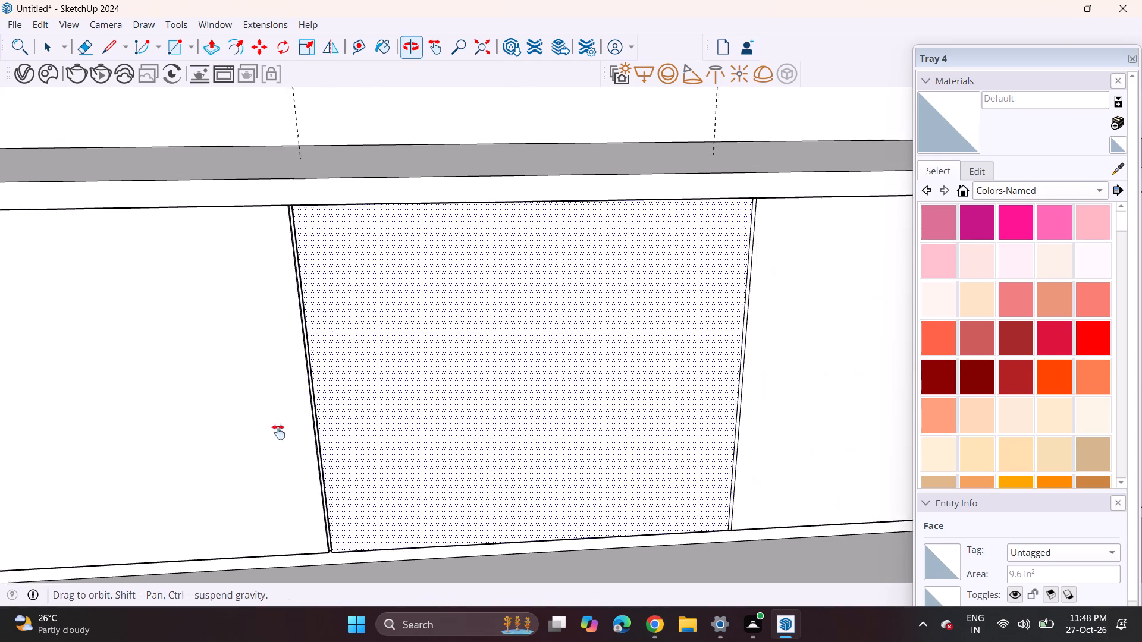
{"action": "middle_click_drag", "start_coordinate": [278, 432], "coordinate": [124, 432], "text": "shift"}
{"action": "double_click", "coordinate": [530, 440]}
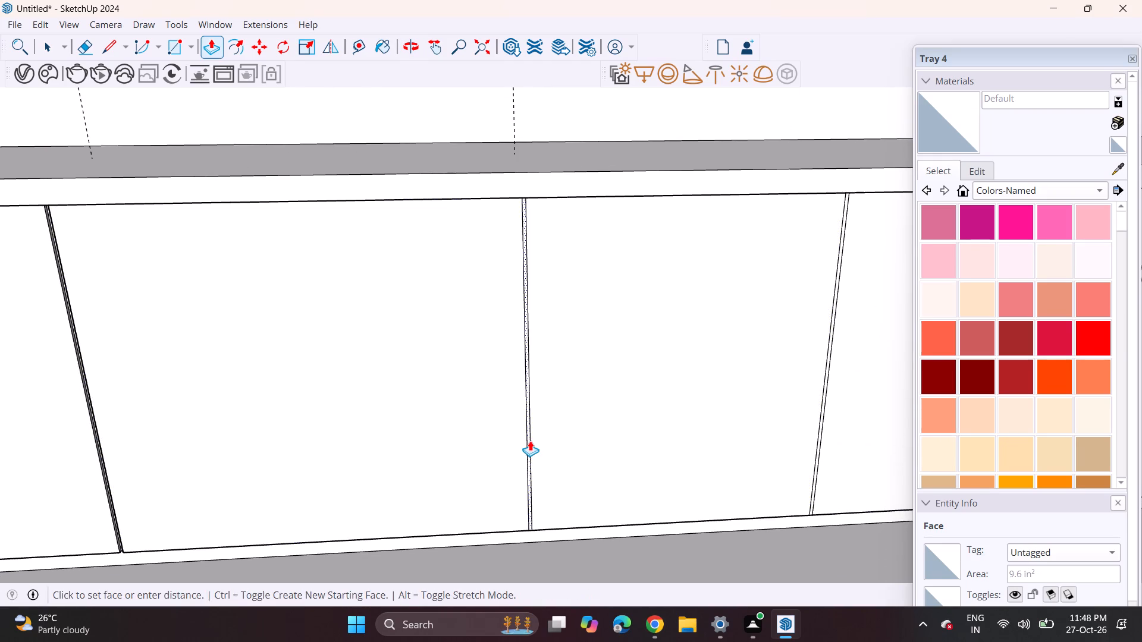
Push in the last two vertical gap strips, near the base cabinet's right end, by the same depth.
{"action": "middle_click_drag", "start_coordinate": [651, 436], "coordinate": [225, 476], "text": "shift"}
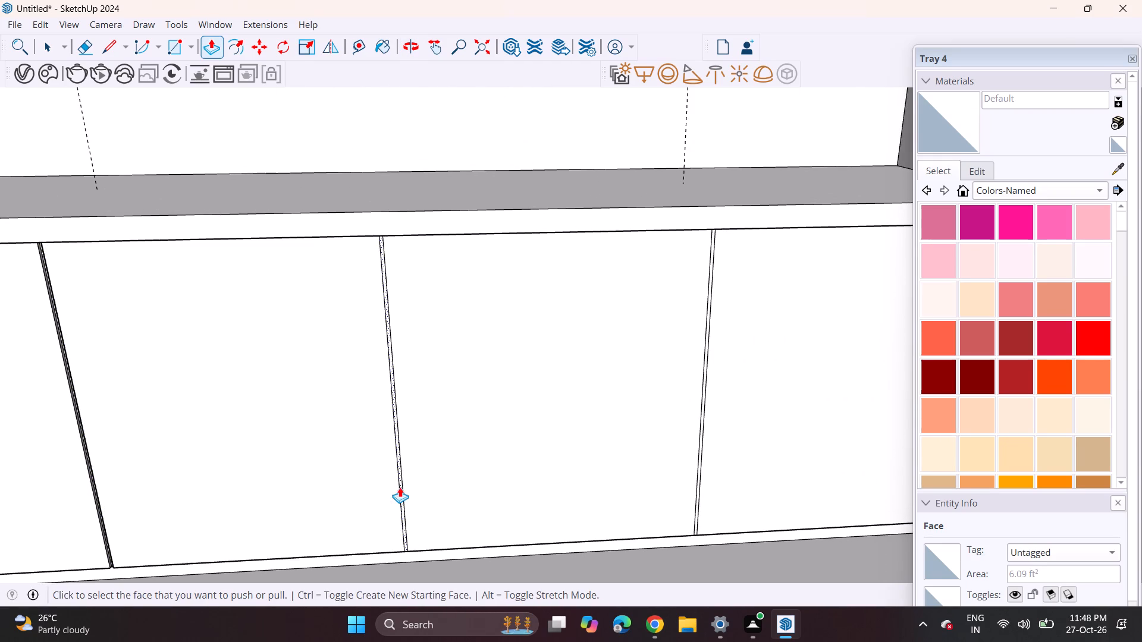
{"action": "double_click", "coordinate": [400, 489]}
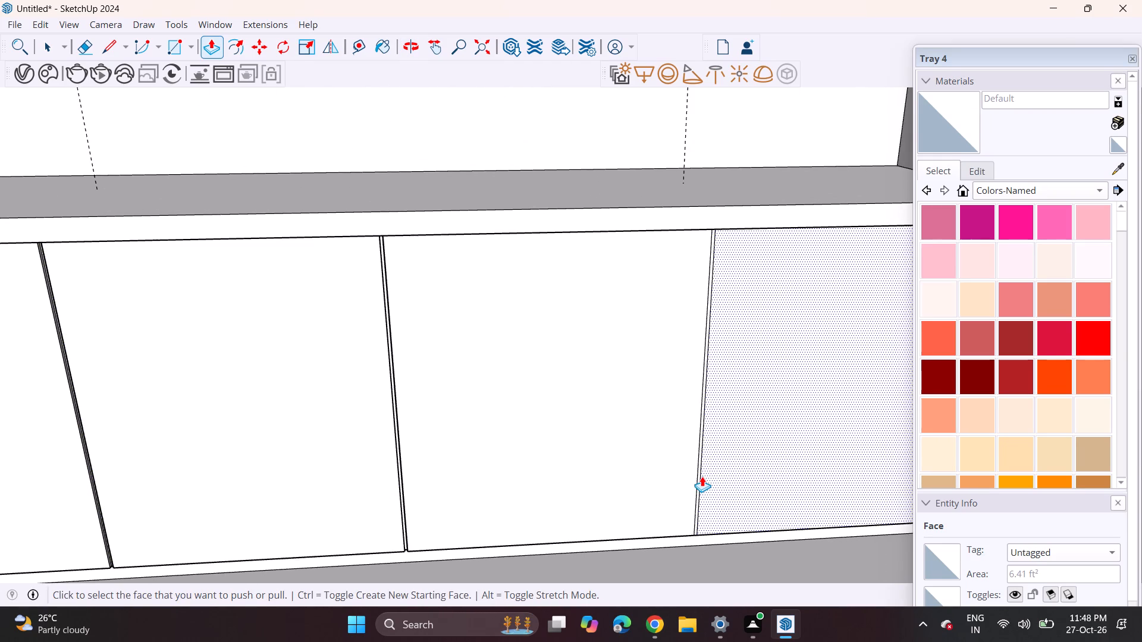
{"action": "left_click", "coordinate": [697, 477]}
{"action": "key", "text": "Escape"}
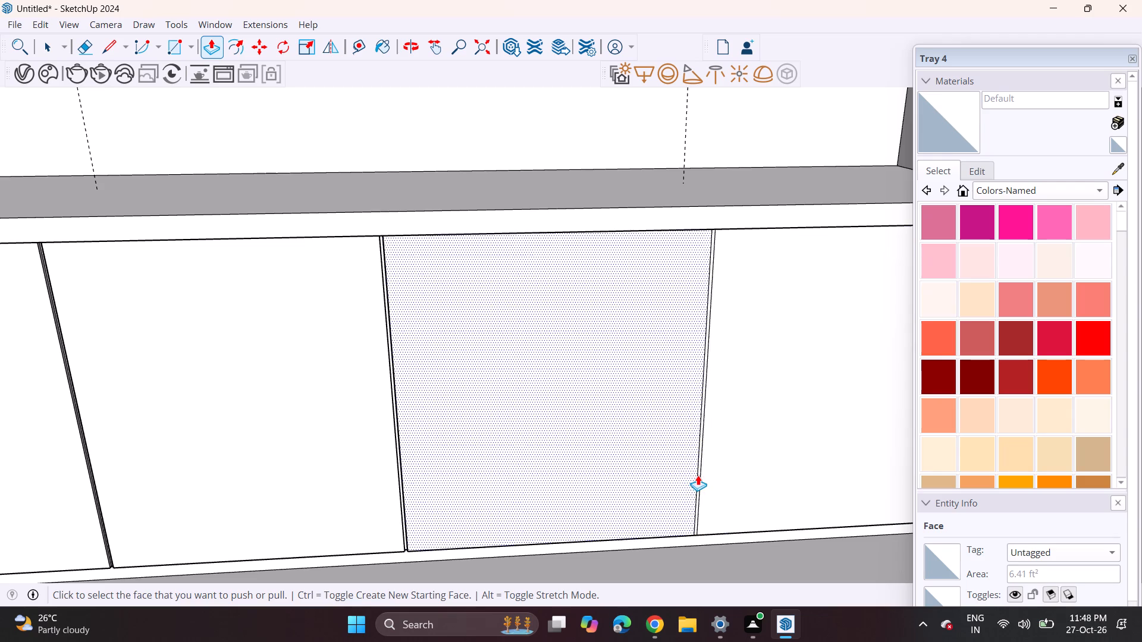
{"action": "double_click", "coordinate": [699, 475]}
Delete all the dashed guide lines from the model and leave the Push/Pull tool.
{"action": "scroll", "coordinate": [699, 475], "scroll_direction": "down", "scroll_amount": 6}
{"action": "middle_click_drag", "start_coordinate": [678, 492], "coordinate": [650, 425]}
{"action": "scroll", "coordinate": [607, 394], "scroll_direction": "down", "scroll_amount": 1}
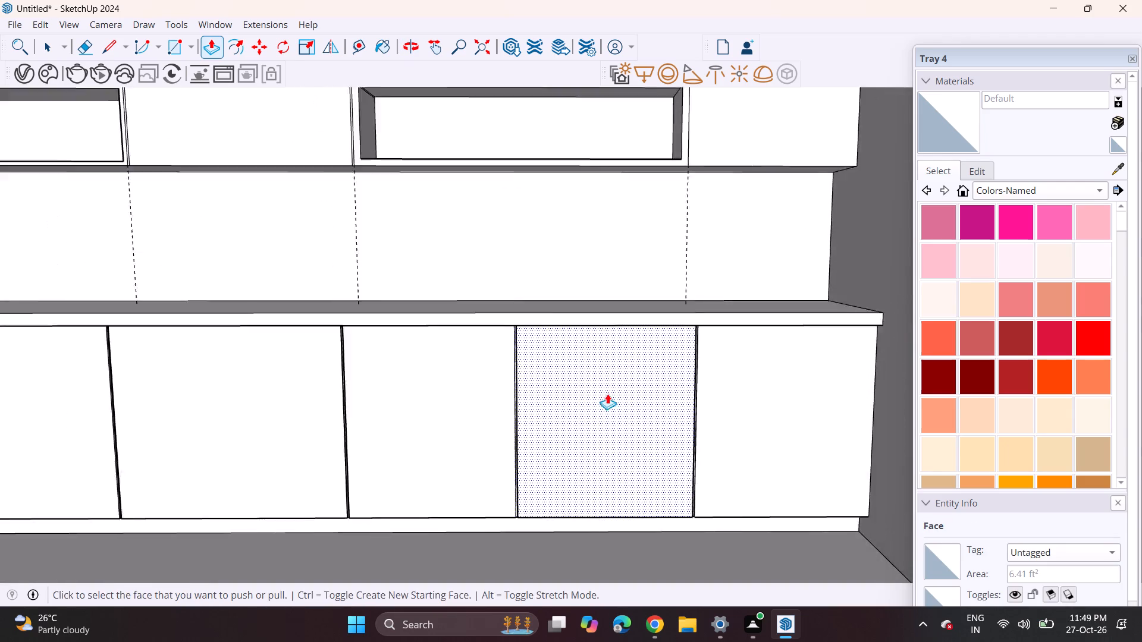
{"action": "scroll", "coordinate": [607, 394], "scroll_direction": "down", "scroll_amount": 2}
{"action": "middle_click_drag", "start_coordinate": [525, 410], "coordinate": [750, 441]}
{"action": "scroll", "coordinate": [750, 441], "scroll_direction": "down", "scroll_amount": 1, "text": "shift"}
{"action": "scroll", "coordinate": [747, 433], "scroll_direction": "up", "scroll_amount": 2}
{"action": "scroll", "coordinate": [719, 415], "scroll_direction": "down", "scroll_amount": 3}
{"action": "middle_click_drag", "start_coordinate": [465, 419], "coordinate": [650, 449], "text": "shift"}
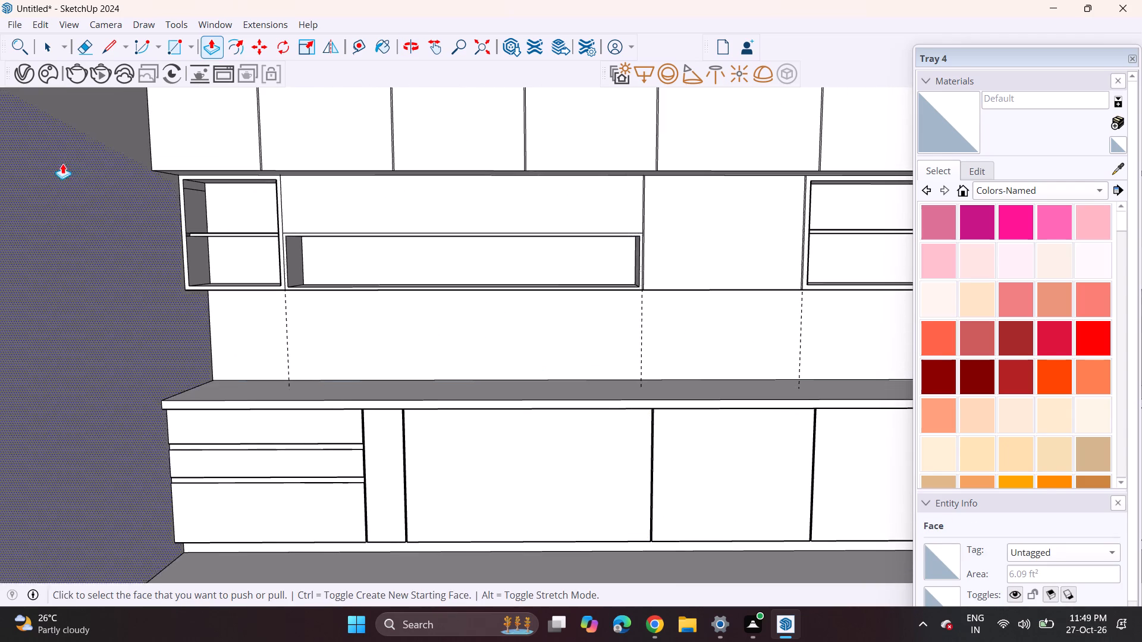
{"action": "left_click", "coordinate": [41, 22]}
{"action": "left_click", "coordinate": [84, 170]}
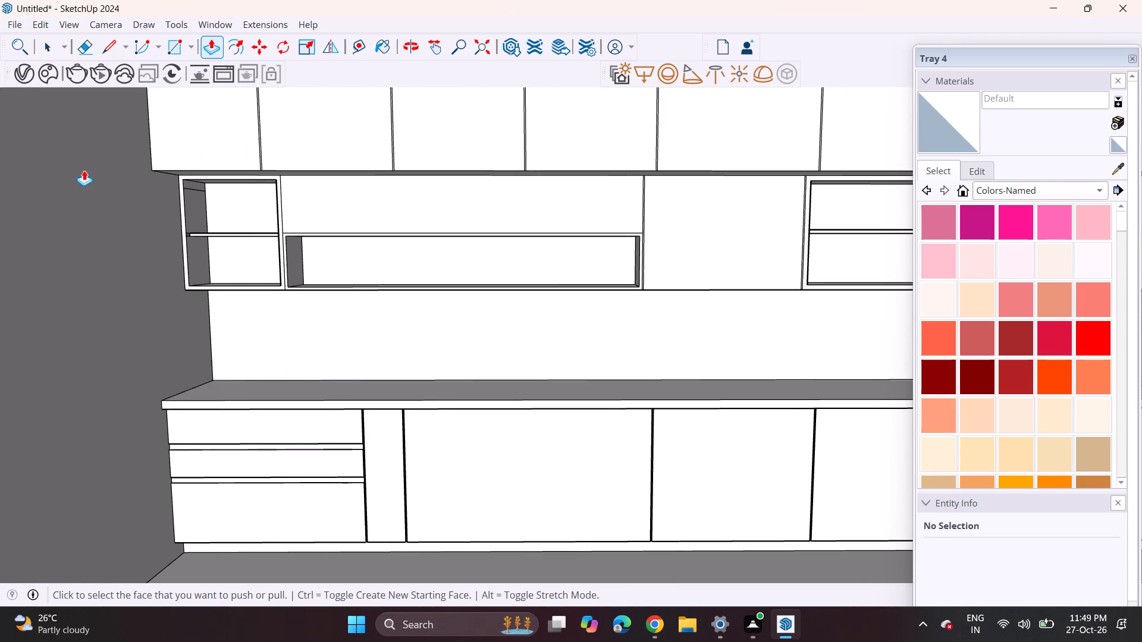
{"action": "scroll", "coordinate": [177, 364], "scroll_direction": "down", "scroll_amount": 2}
{"action": "middle_click_drag", "start_coordinate": [178, 367], "coordinate": [92, 355], "text": "shift"}
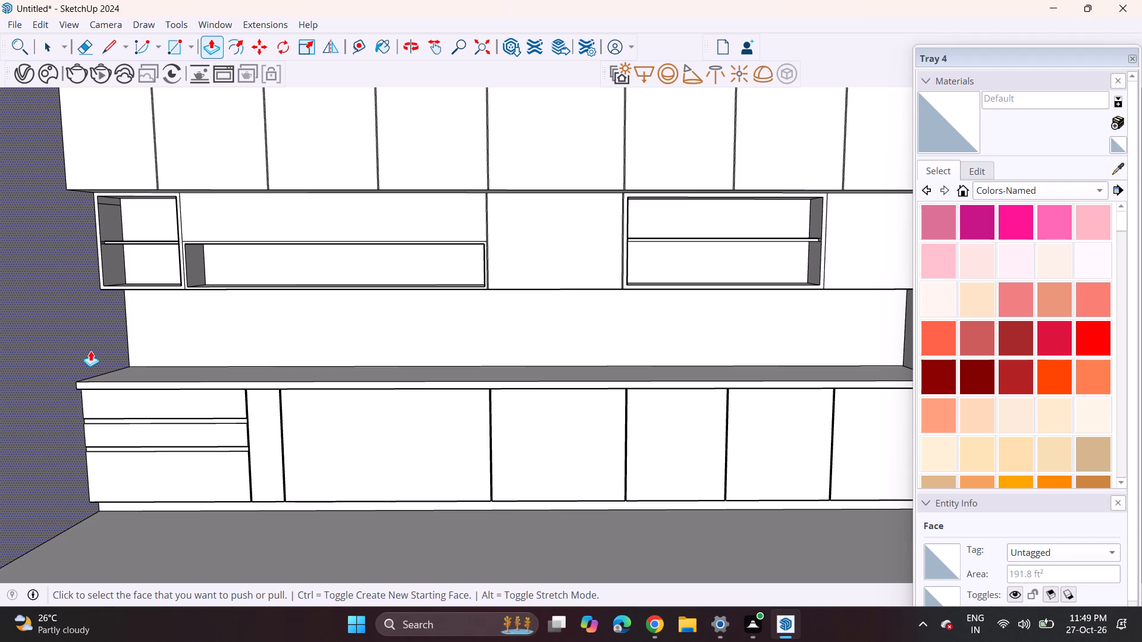
{"action": "key", "text": "space"}
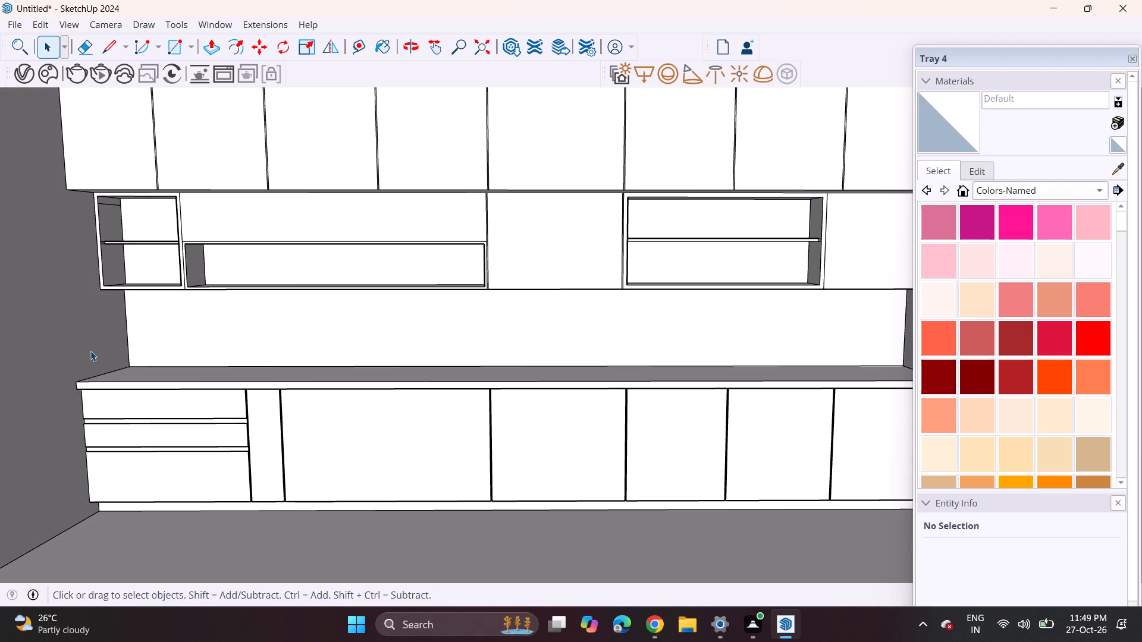
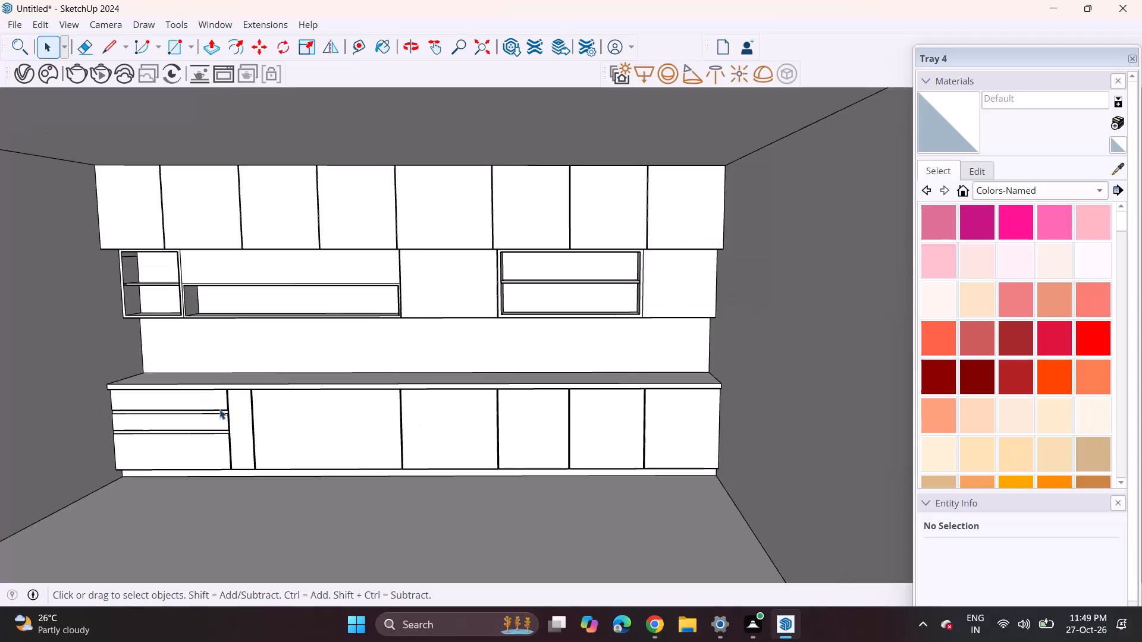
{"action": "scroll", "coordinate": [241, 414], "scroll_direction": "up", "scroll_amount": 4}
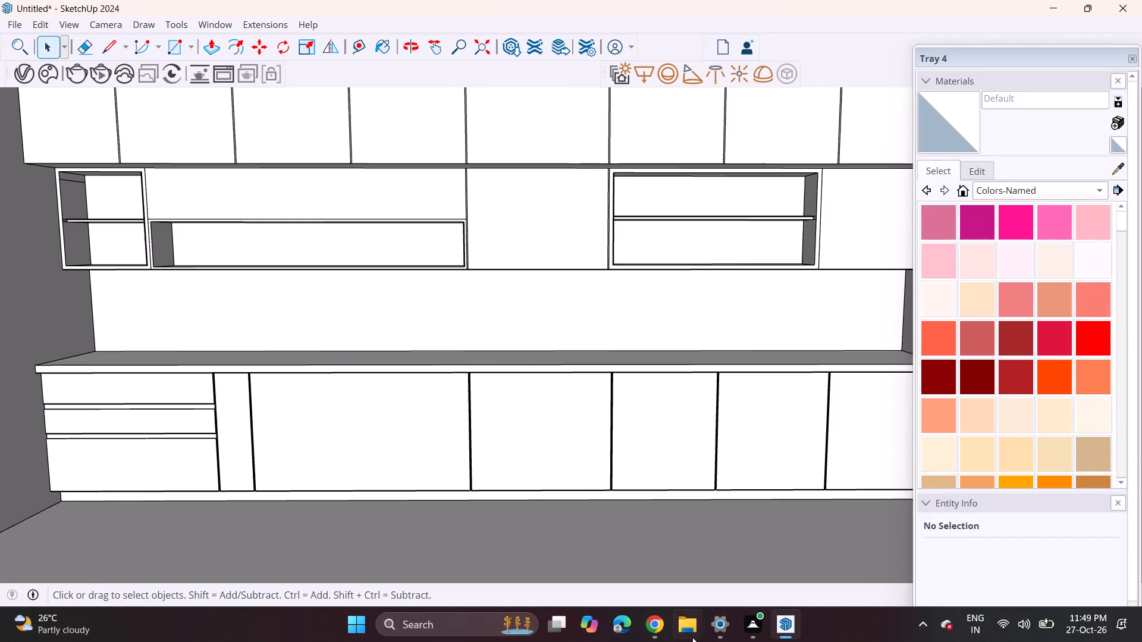
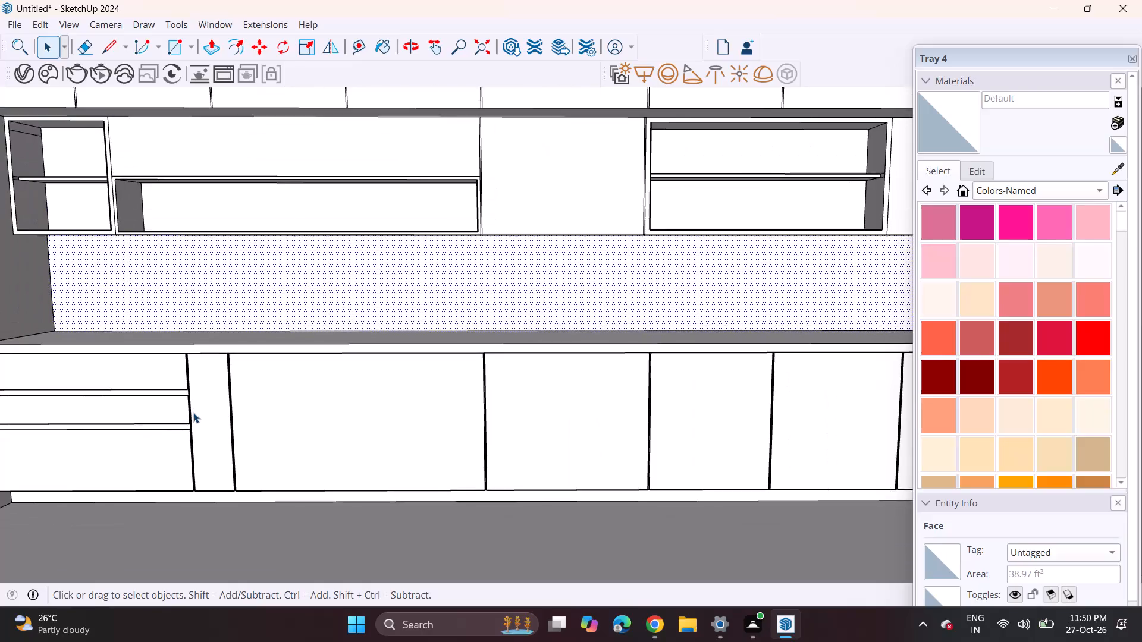
Import the bowl model from the Downloads folder and place it in the lower compartment of the leftmost wall-cabinet niche.
{"action": "scroll", "coordinate": [193, 413], "scroll_direction": "down", "scroll_amount": 3}
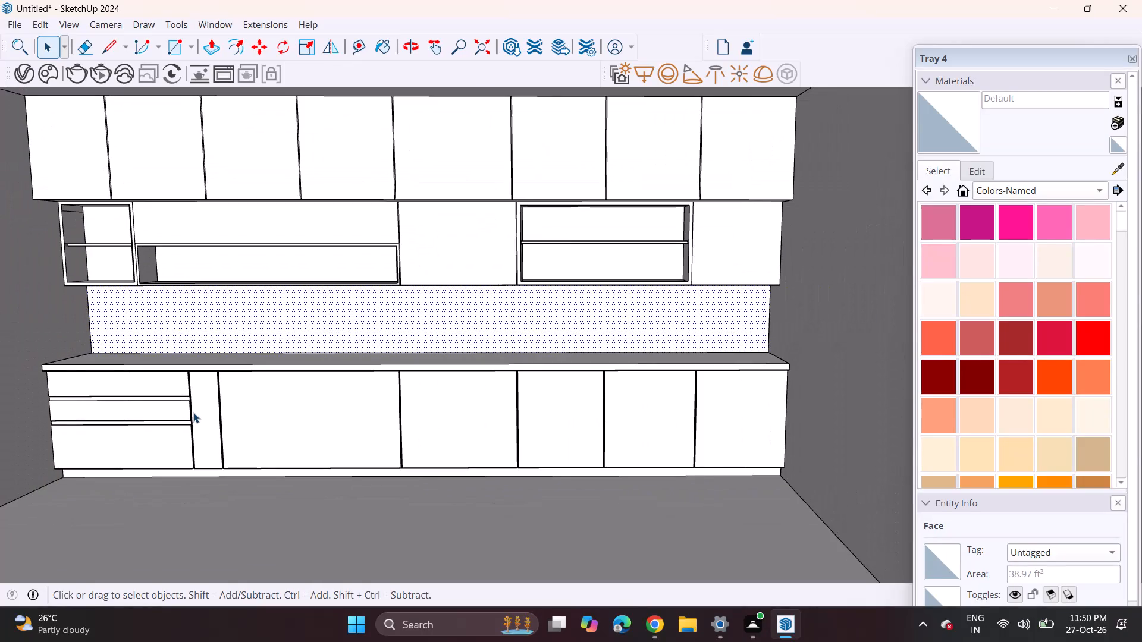
{"action": "scroll", "coordinate": [193, 413], "scroll_direction": "down", "scroll_amount": 4}
{"action": "middle_click_drag", "start_coordinate": [433, 389], "coordinate": [296, 389]}
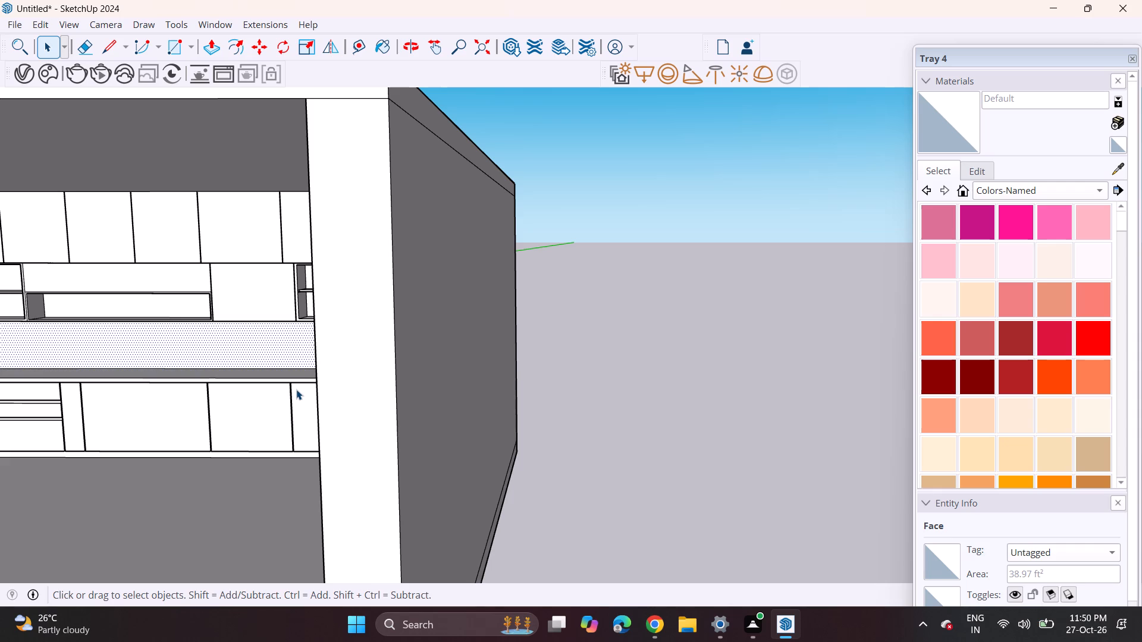
{"action": "scroll", "coordinate": [296, 389], "scroll_direction": "down", "scroll_amount": 6}
{"action": "middle_click_drag", "start_coordinate": [266, 377], "coordinate": [498, 345], "text": "shift"}
{"action": "scroll", "coordinate": [420, 350], "scroll_direction": "up", "scroll_amount": 2}
{"action": "scroll", "coordinate": [512, 332], "scroll_direction": "up", "scroll_amount": 4}
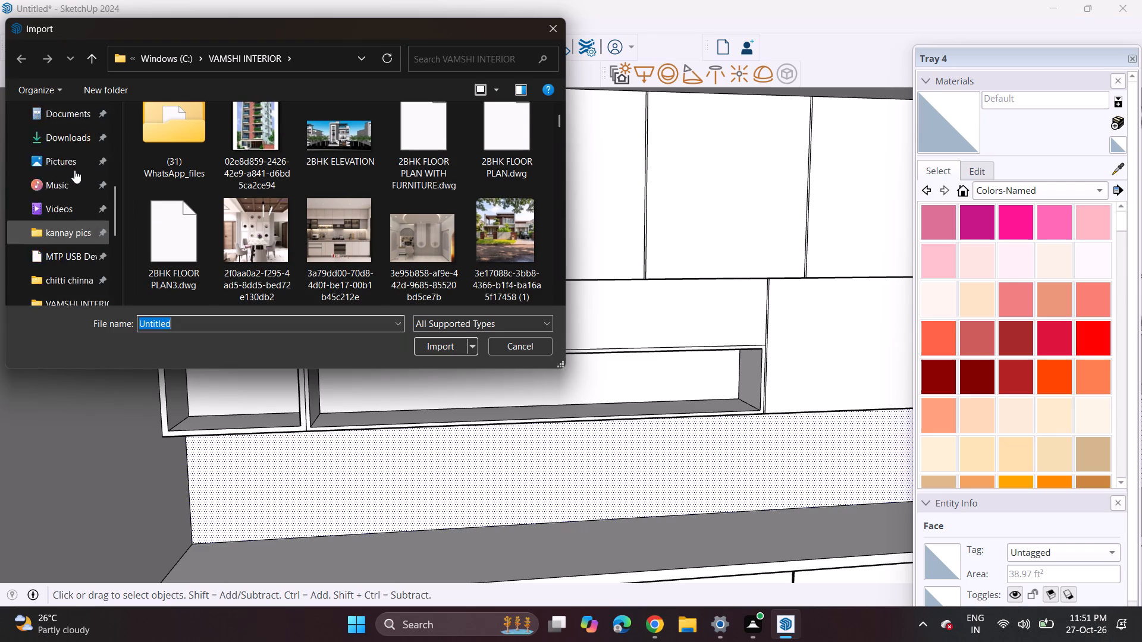
{"action": "scroll", "coordinate": [74, 170], "scroll_direction": "up", "scroll_amount": 5}
{"action": "scroll", "coordinate": [74, 170], "scroll_direction": "down", "scroll_amount": 1}
{"action": "scroll", "coordinate": [74, 170], "scroll_direction": "up", "scroll_amount": 1}
{"action": "scroll", "coordinate": [74, 175], "scroll_direction": "down", "scroll_amount": 2}
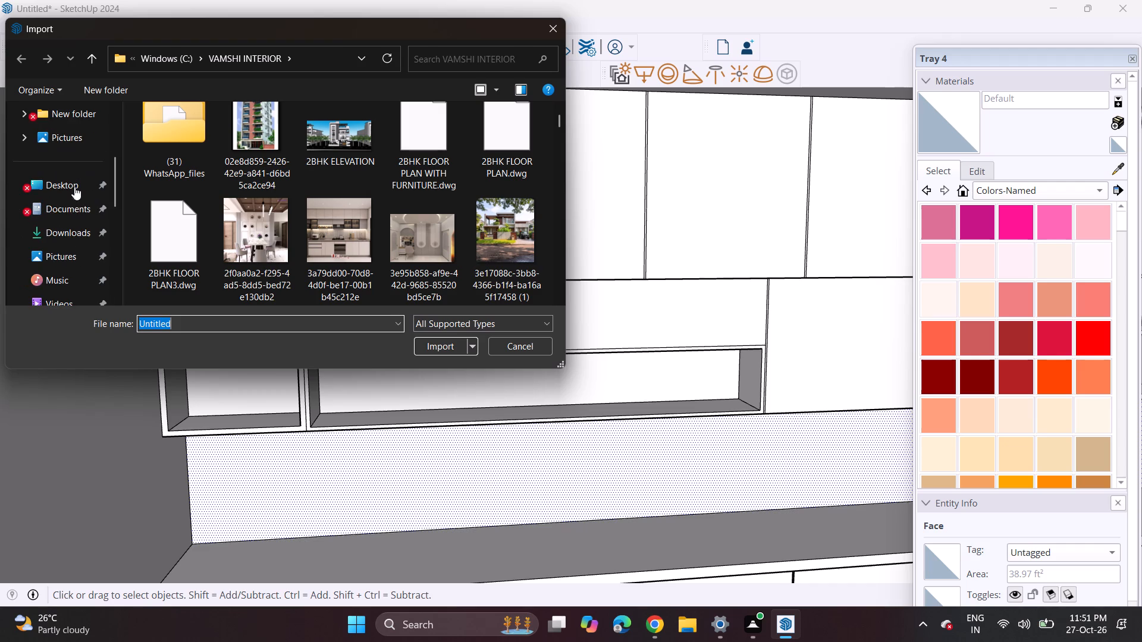
{"action": "left_click", "coordinate": [66, 234]}
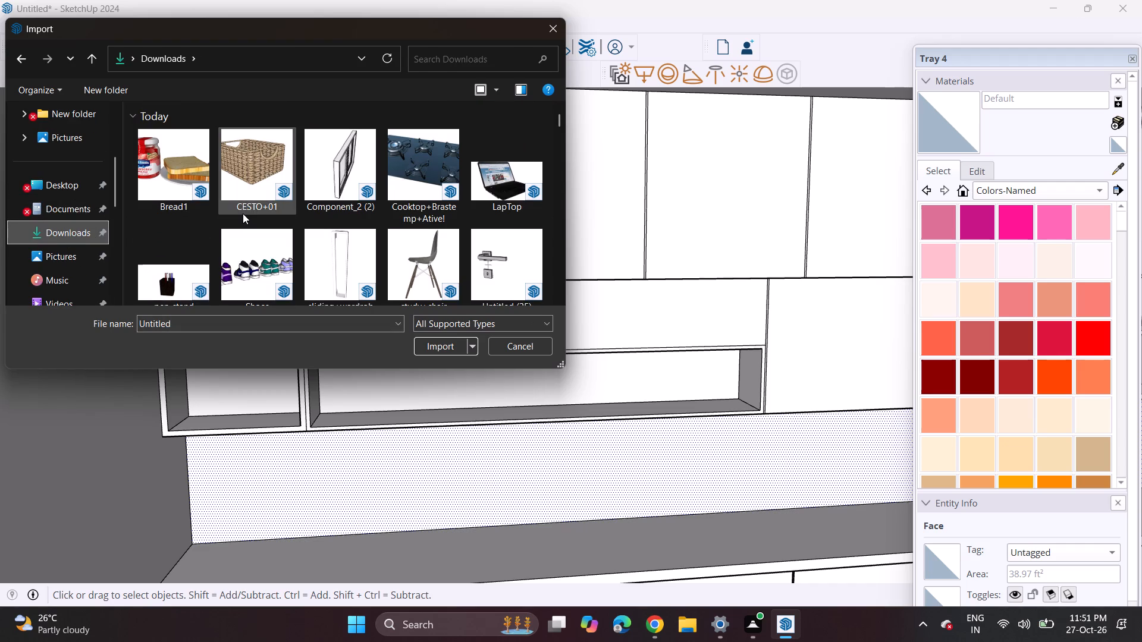
{"action": "scroll", "coordinate": [243, 213], "scroll_direction": "down", "scroll_amount": 1}
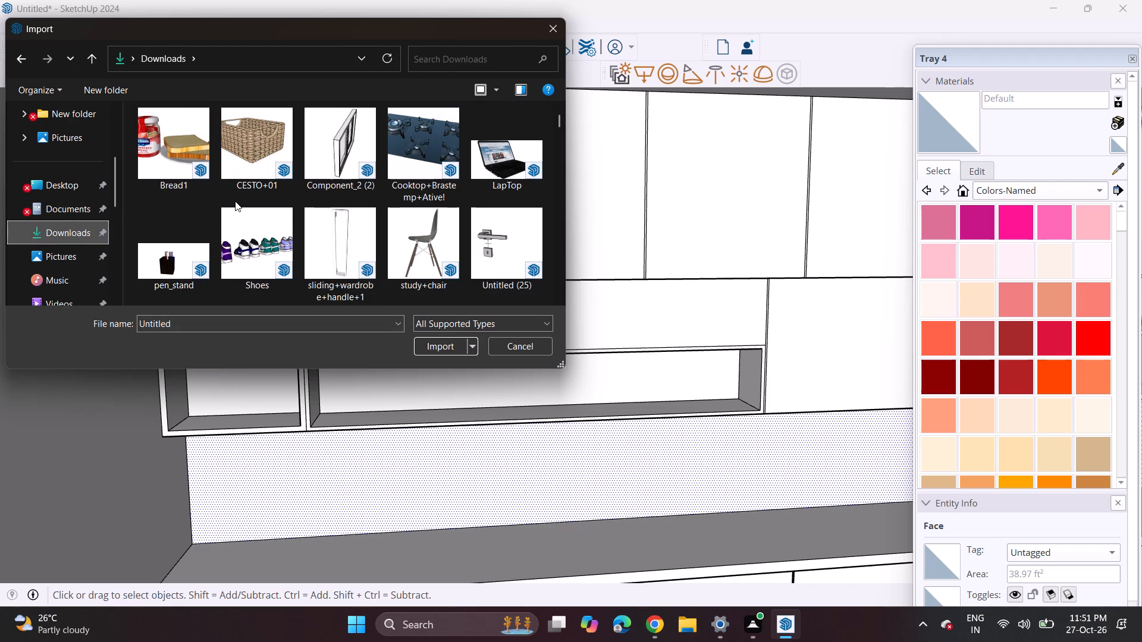
{"action": "scroll", "coordinate": [276, 209], "scroll_direction": "down", "scroll_amount": 2}
{"action": "scroll", "coordinate": [276, 209], "scroll_direction": "up", "scroll_amount": 1}
{"action": "scroll", "coordinate": [276, 209], "scroll_direction": "down", "scroll_amount": 2}
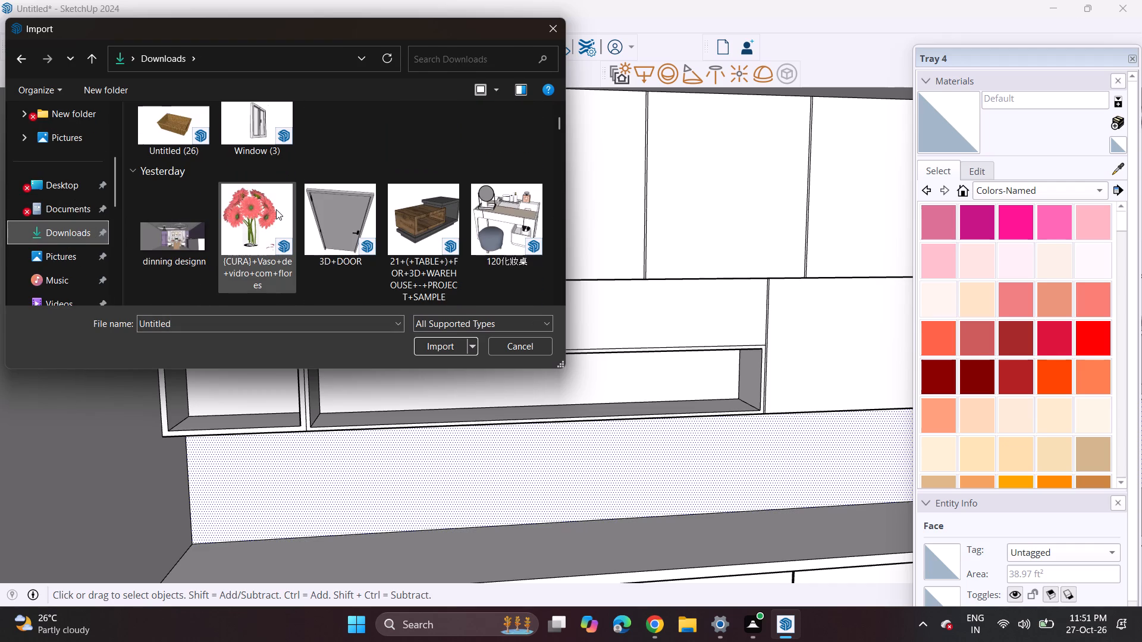
{"action": "scroll", "coordinate": [276, 209], "scroll_direction": "down", "scroll_amount": 3}
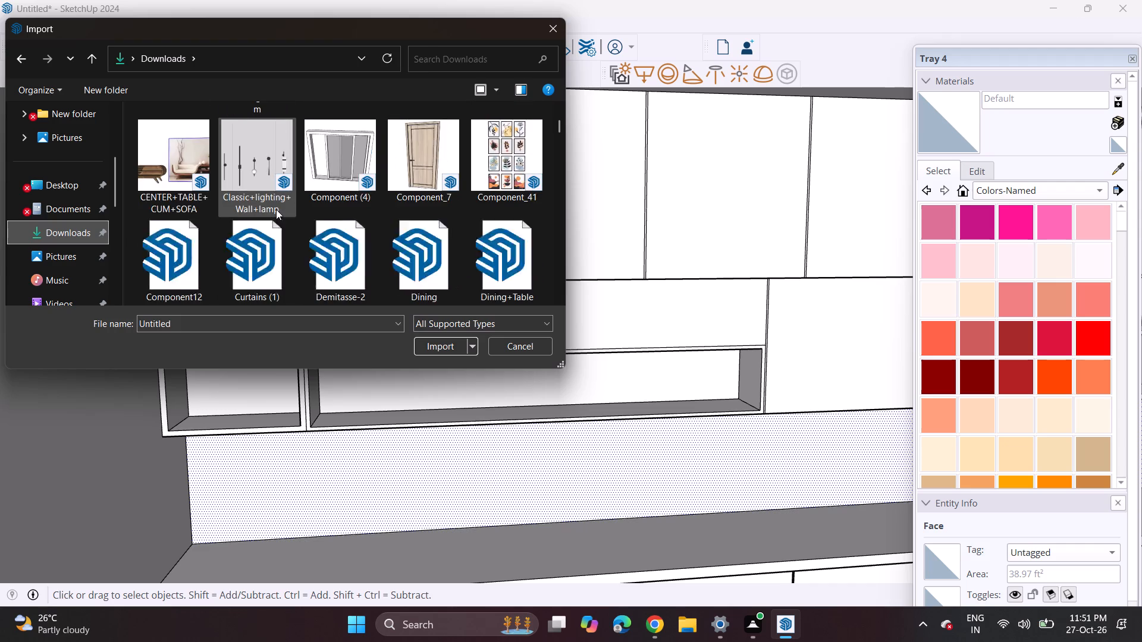
{"action": "scroll", "coordinate": [276, 209], "scroll_direction": "down", "scroll_amount": 3}
{"action": "scroll", "coordinate": [276, 209], "scroll_direction": "up", "scroll_amount": 2}
{"action": "scroll", "coordinate": [276, 209], "scroll_direction": "down", "scroll_amount": 2}
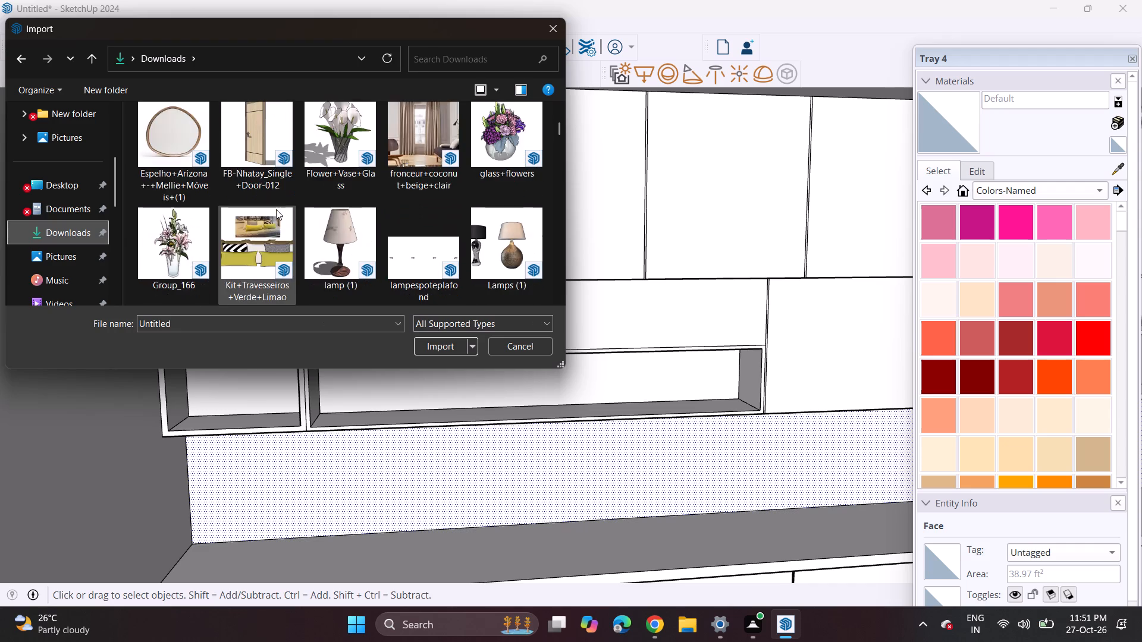
{"action": "scroll", "coordinate": [276, 209], "scroll_direction": "down", "scroll_amount": 1}
{"action": "scroll", "coordinate": [276, 209], "scroll_direction": "up", "scroll_amount": 1}
{"action": "scroll", "coordinate": [276, 209], "scroll_direction": "down", "scroll_amount": 3}
{"action": "scroll", "coordinate": [276, 209], "scroll_direction": "up", "scroll_amount": 2}
{"action": "scroll", "coordinate": [276, 209], "scroll_direction": "down", "scroll_amount": 2}
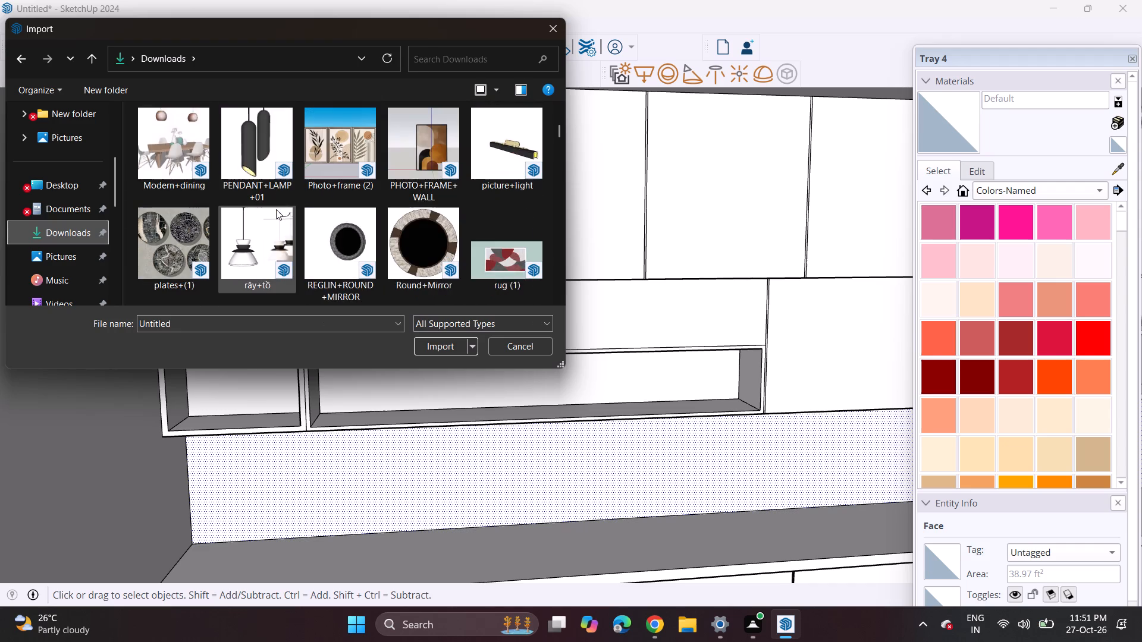
{"action": "scroll", "coordinate": [276, 209], "scroll_direction": "down", "scroll_amount": 6}
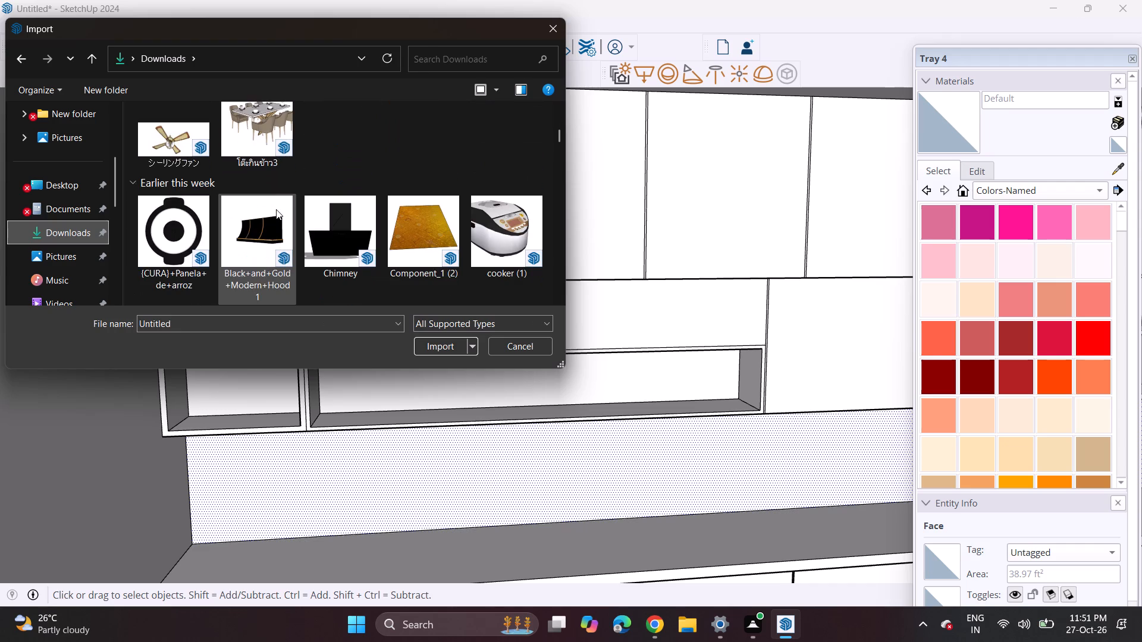
{"action": "scroll", "coordinate": [276, 209], "scroll_direction": "down", "scroll_amount": 8}
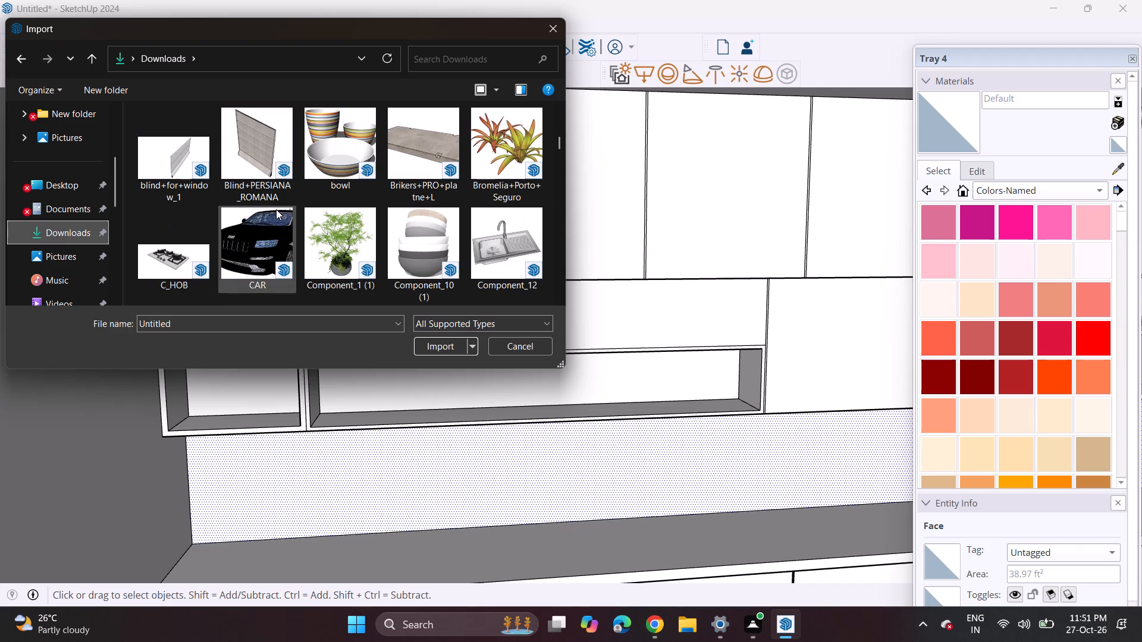
{"action": "left_click", "coordinate": [354, 152]}
{"action": "left_click", "coordinate": [425, 345]}
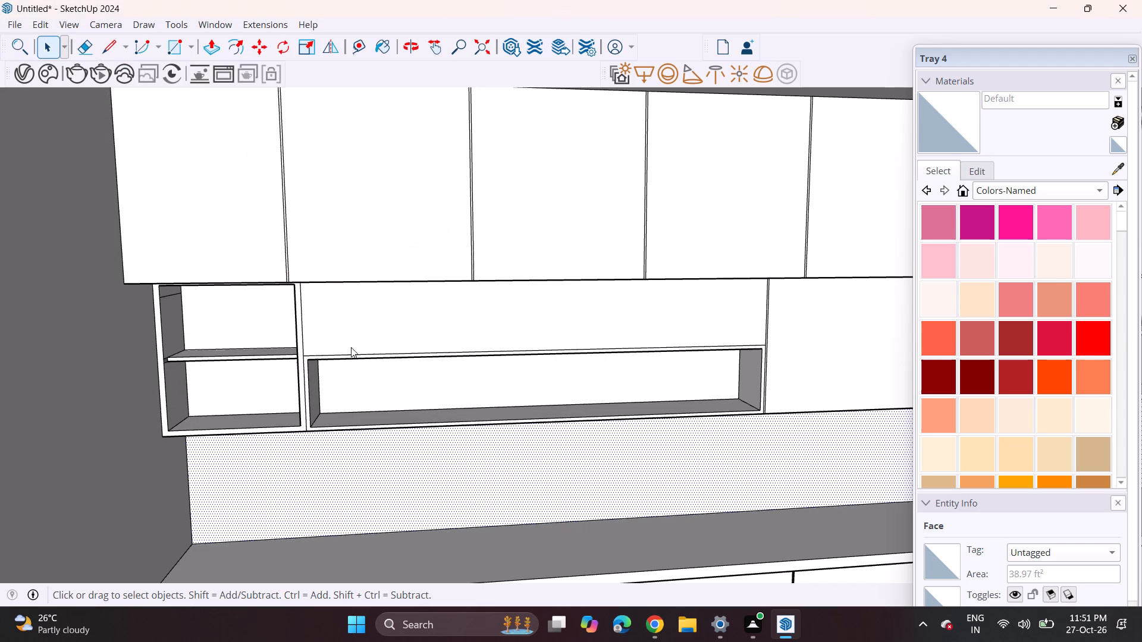
{"action": "left_click", "coordinate": [702, 348]}
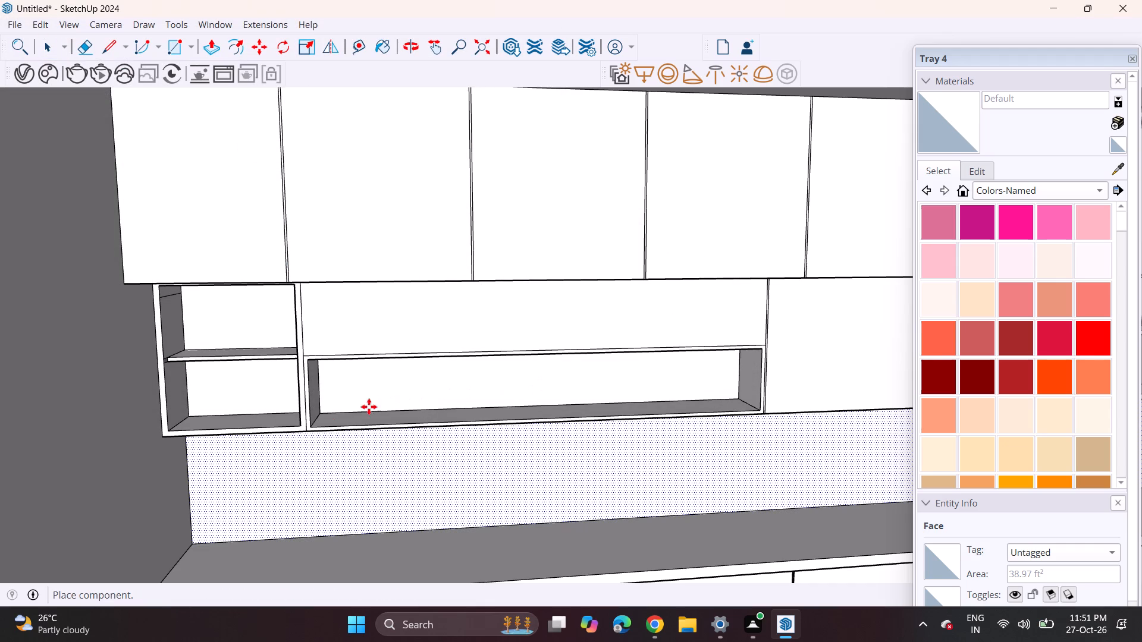
{"action": "left_click", "coordinate": [239, 426]}
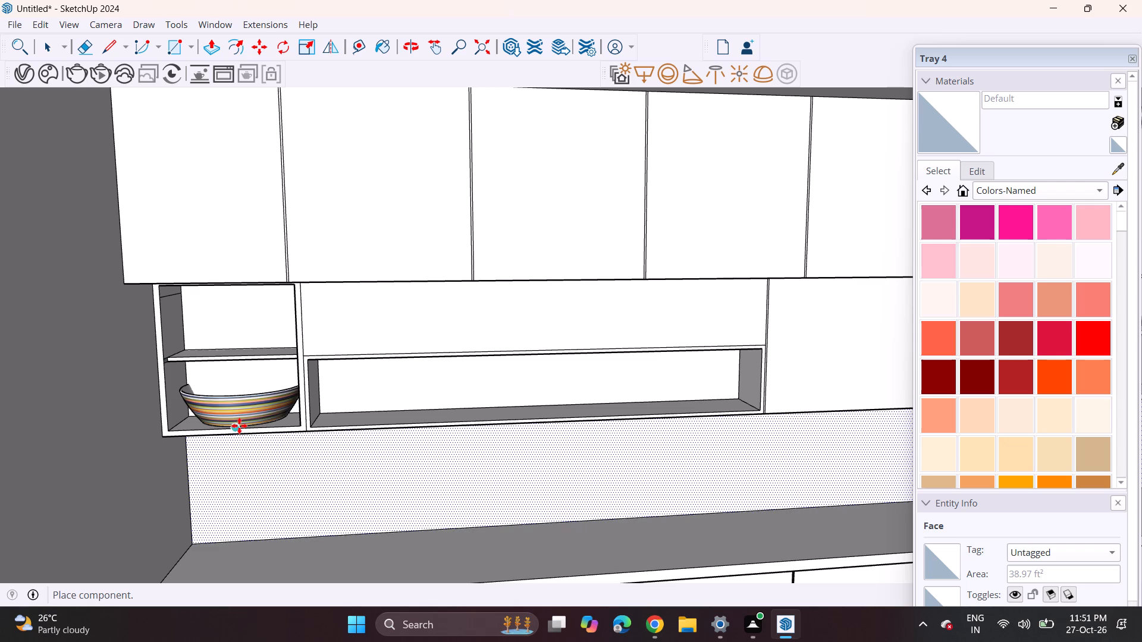
Scale the bowl set down uniformly and move it onto the floor of the leftmost niche's lower compartment.
{"action": "left_click", "coordinate": [305, 38]}
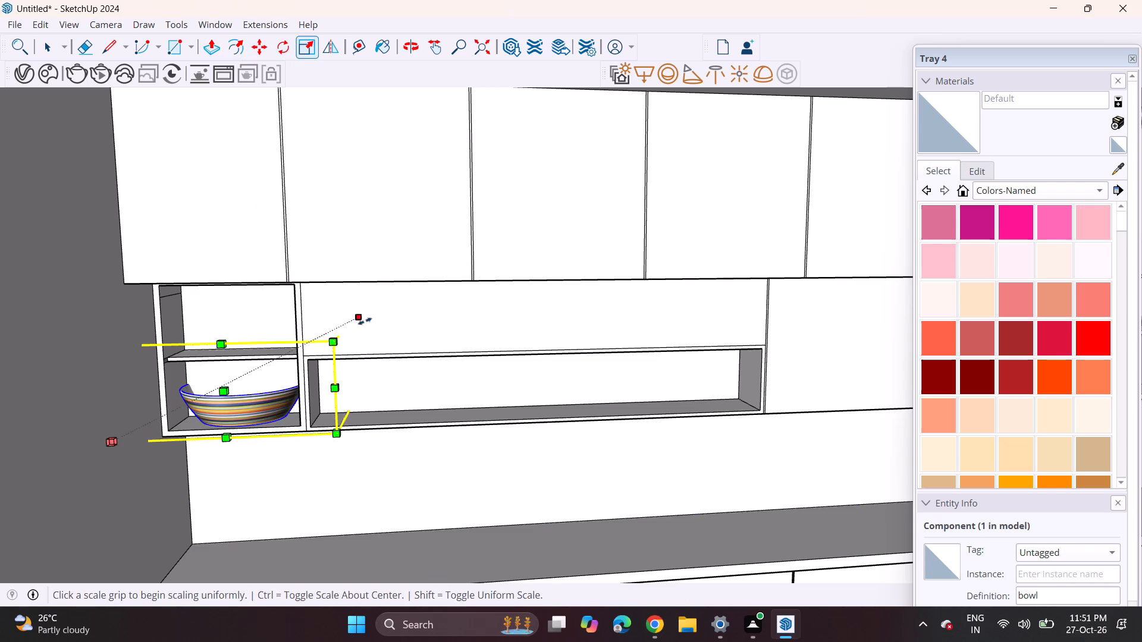
{"action": "left_click", "coordinate": [354, 315]}
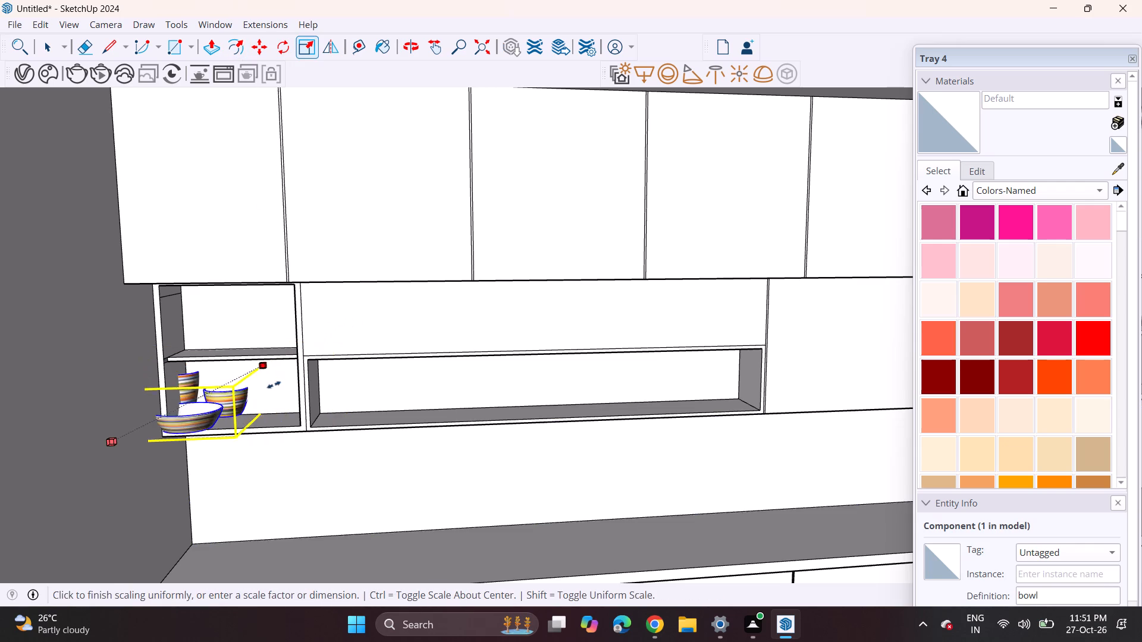
{"action": "left_click", "coordinate": [214, 410]}
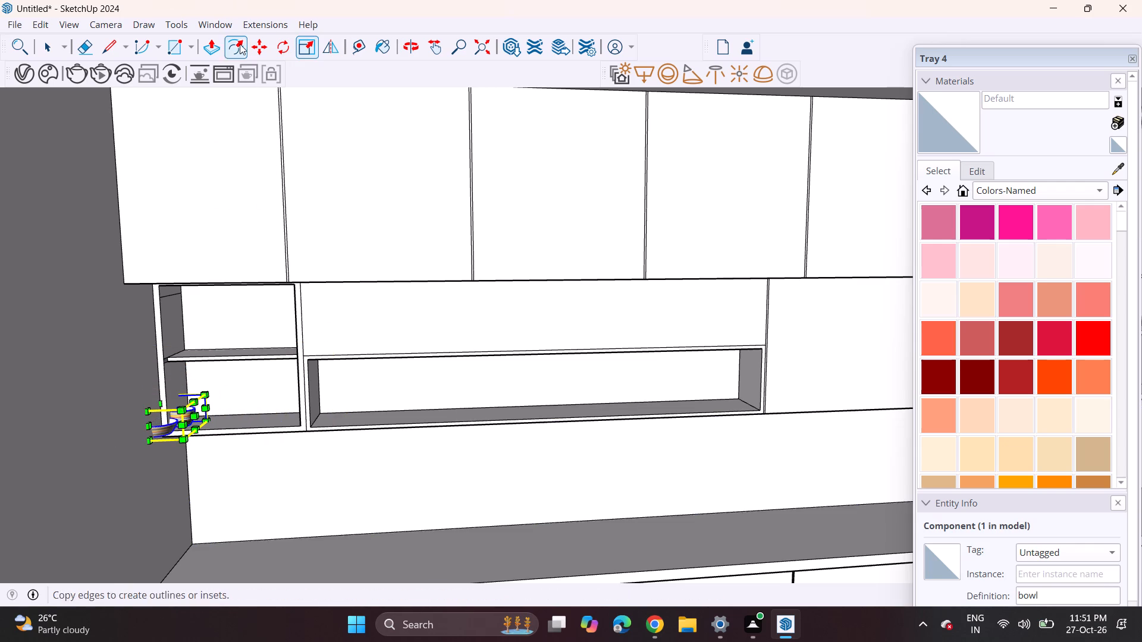
{"action": "left_click", "coordinate": [261, 46]}
{"action": "left_click", "coordinate": [183, 442]}
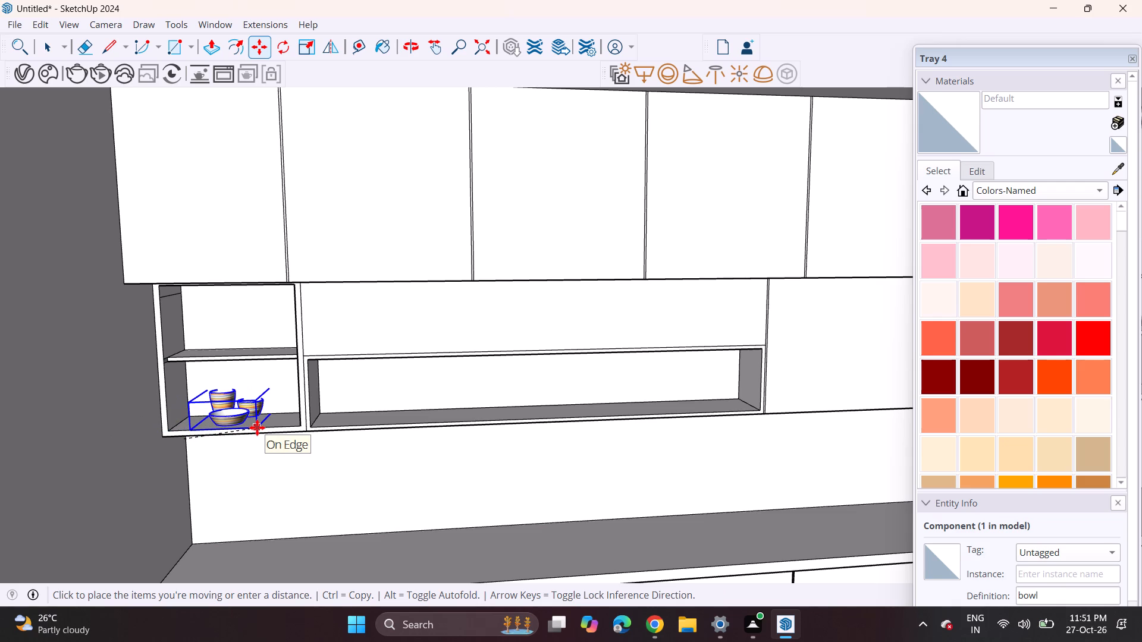
{"action": "left_click", "coordinate": [257, 427]}
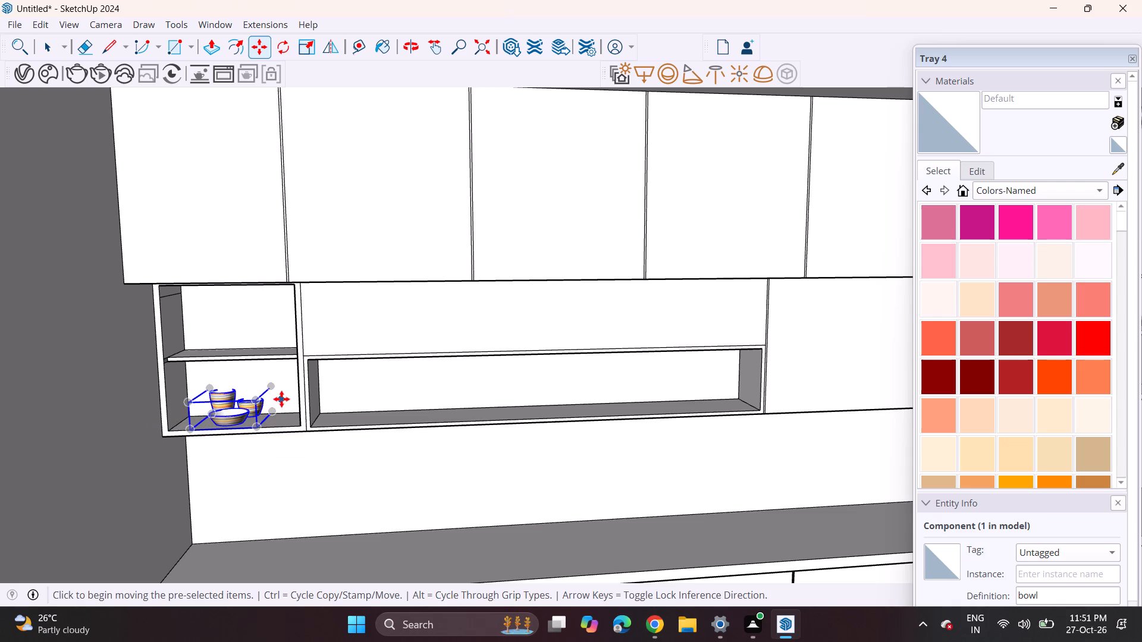
Scale the bowl set down uniformly a little more within the lower compartment, and deselect it.
{"action": "scroll", "coordinate": [277, 395], "scroll_direction": "up", "scroll_amount": 5}
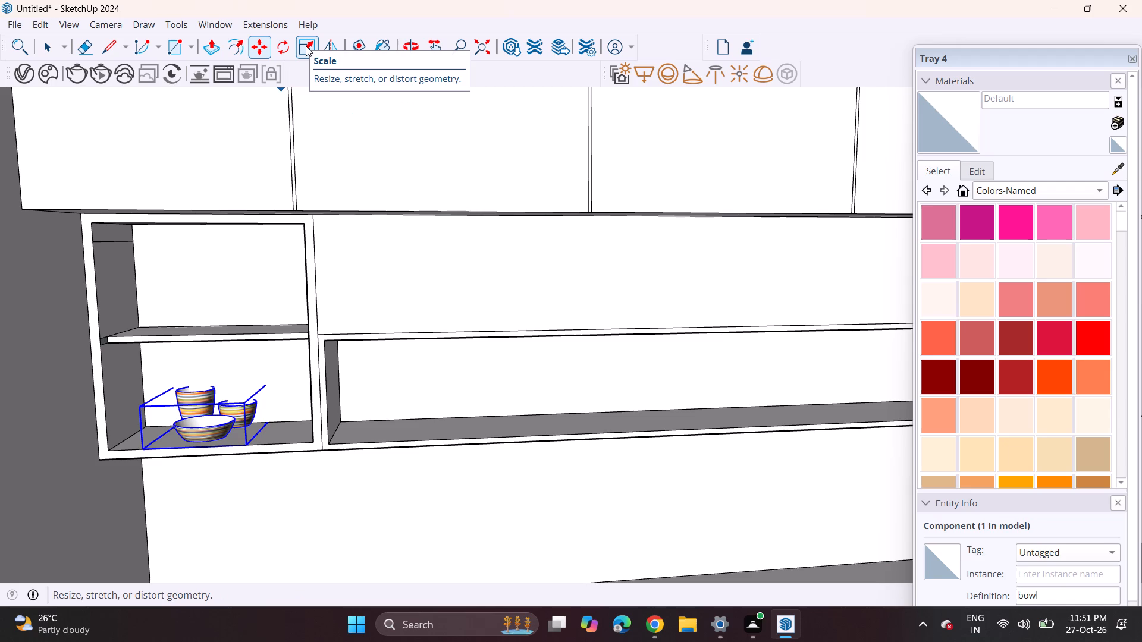
{"action": "left_click", "coordinate": [306, 46]}
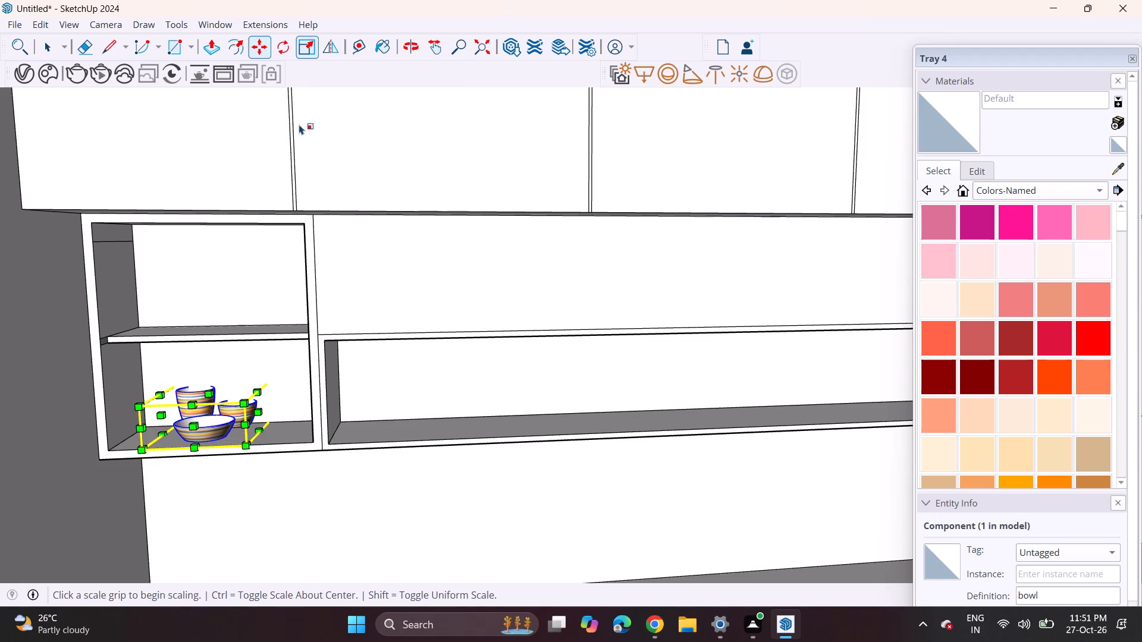
{"action": "left_click", "coordinate": [274, 382]}
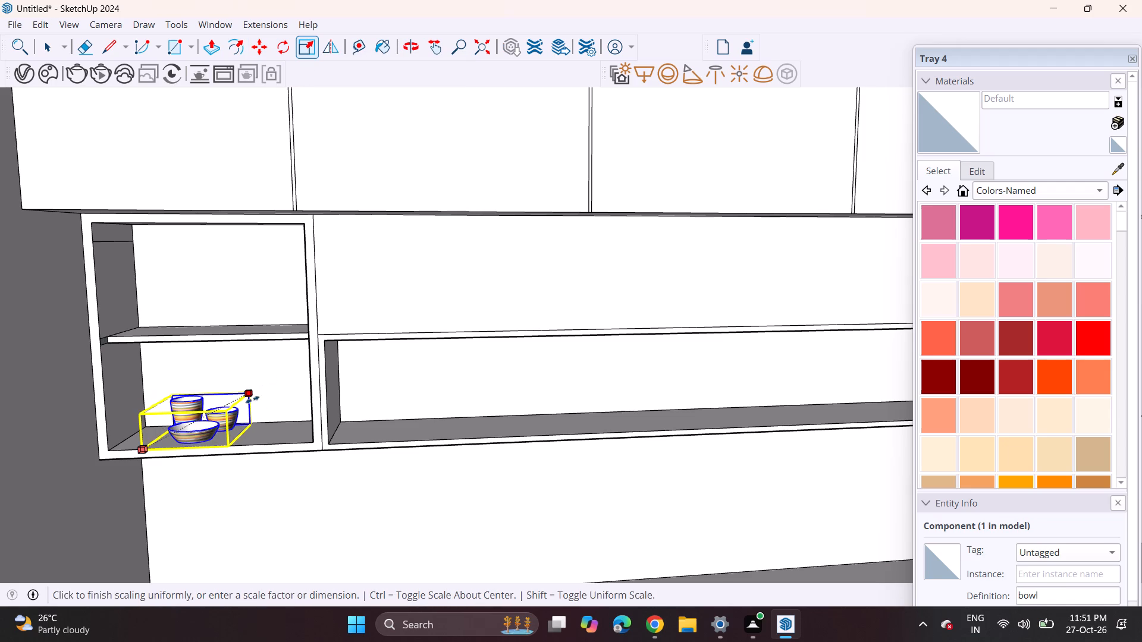
{"action": "left_click", "coordinate": [247, 405]}
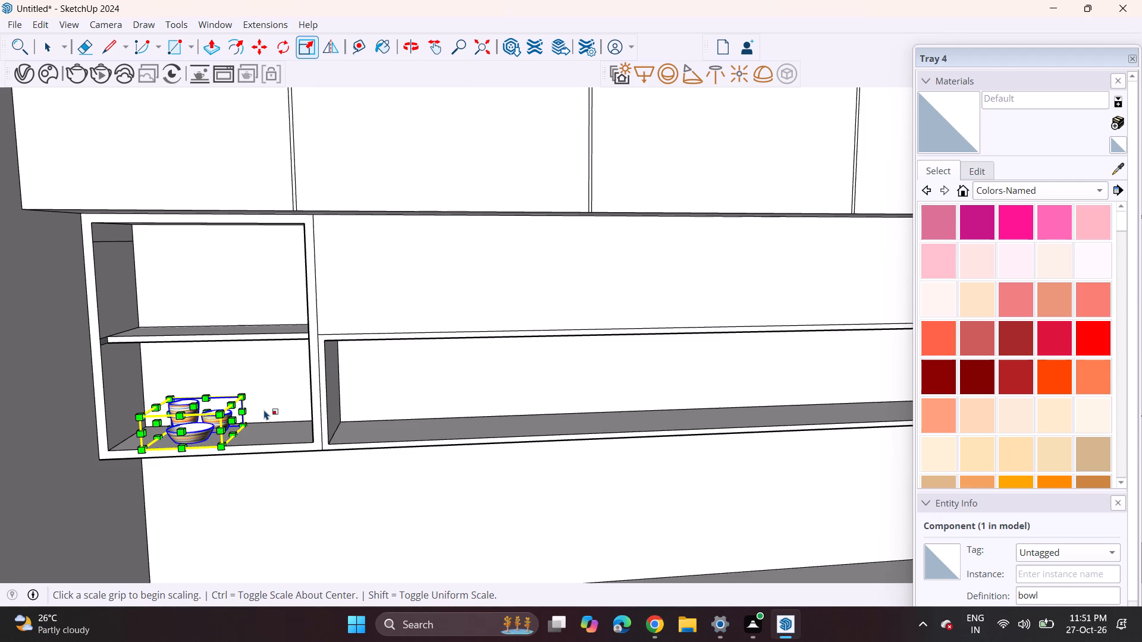
{"action": "key", "text": "space"}
{"action": "left_click", "coordinate": [258, 396]}
Import the stacked-bowls model Component_10 (1) from Downloads and place it on the middle shelf of the leftmost niche.
{"action": "left_click", "coordinate": [17, 21]}
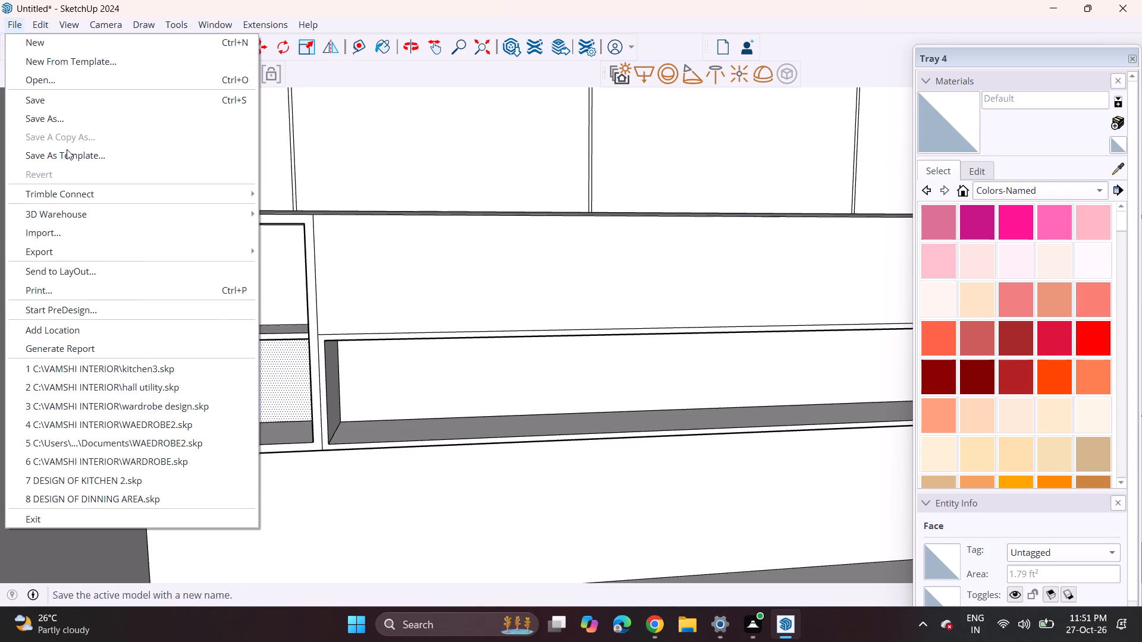
{"action": "left_click", "coordinate": [79, 230]}
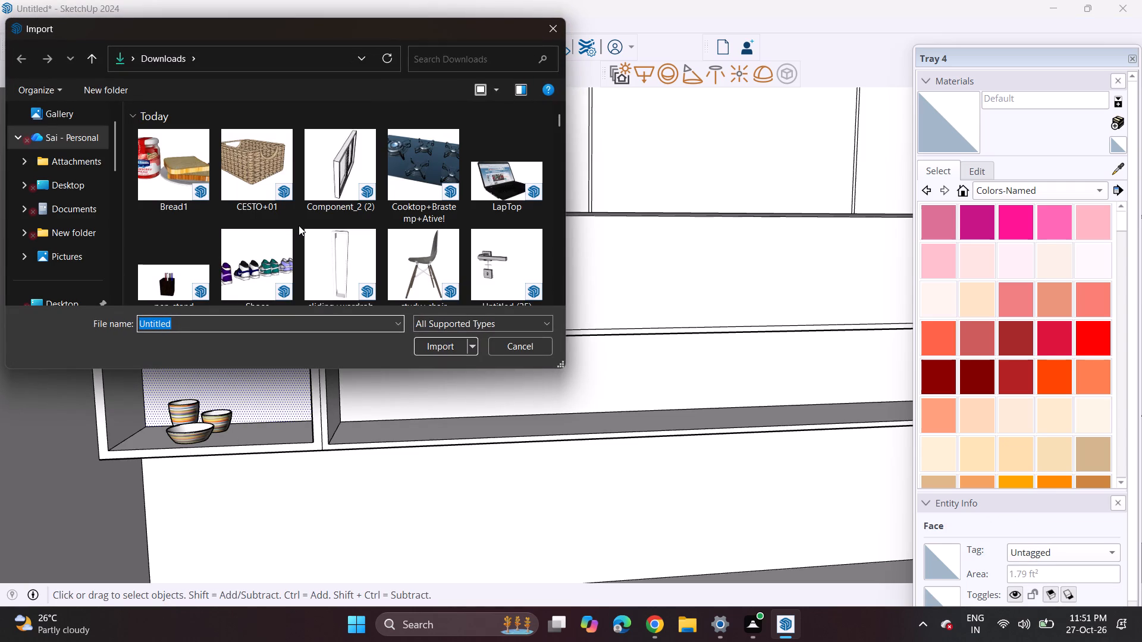
{"action": "scroll", "coordinate": [299, 226], "scroll_direction": "down", "scroll_amount": 5}
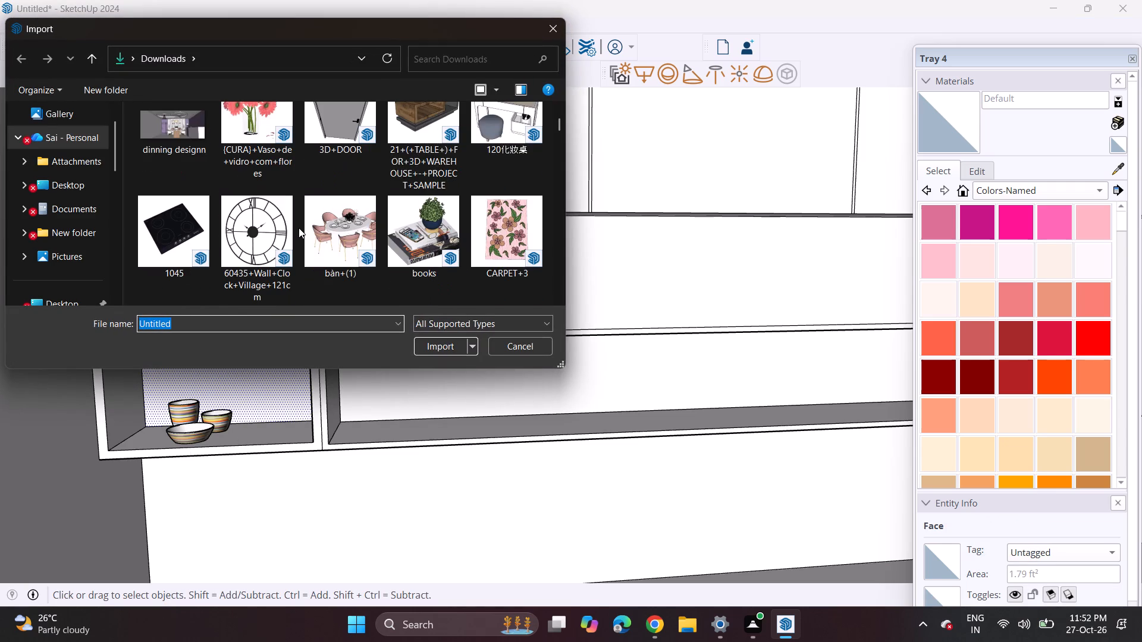
{"action": "scroll", "coordinate": [299, 228], "scroll_direction": "down", "scroll_amount": 5}
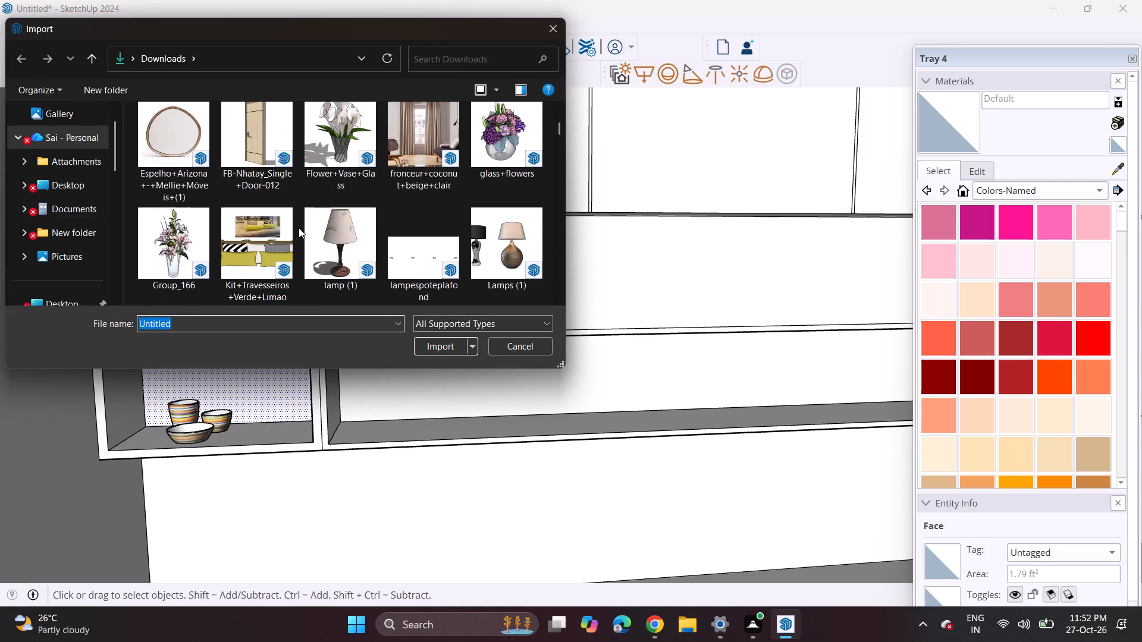
{"action": "scroll", "coordinate": [299, 228], "scroll_direction": "down", "scroll_amount": 2}
{"action": "scroll", "coordinate": [299, 228], "scroll_direction": "up", "scroll_amount": 1}
{"action": "scroll", "coordinate": [299, 228], "scroll_direction": "down", "scroll_amount": 4}
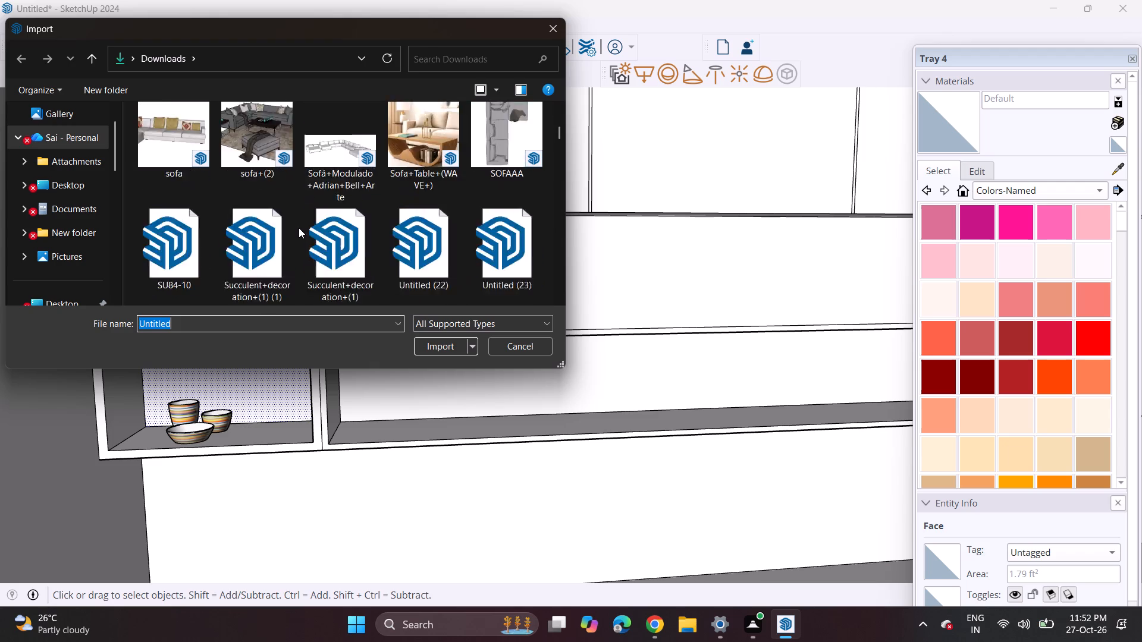
{"action": "scroll", "coordinate": [299, 228], "scroll_direction": "down", "scroll_amount": 1}
{"action": "scroll", "coordinate": [299, 228], "scroll_direction": "up", "scroll_amount": 1}
{"action": "scroll", "coordinate": [299, 228], "scroll_direction": "down", "scroll_amount": 4}
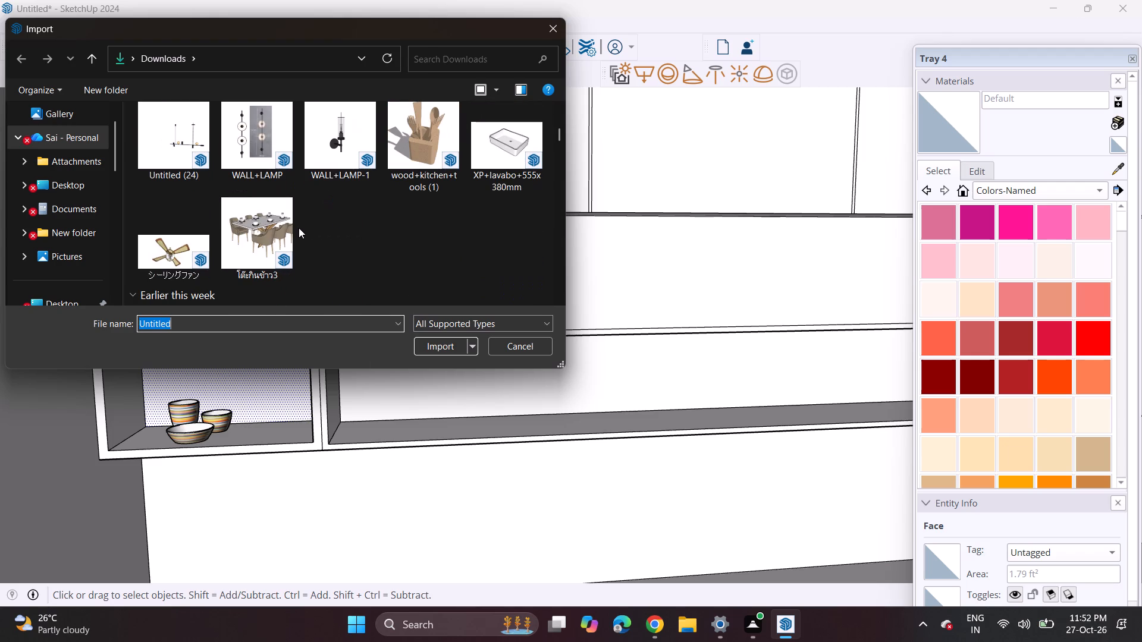
{"action": "scroll", "coordinate": [299, 228], "scroll_direction": "down", "scroll_amount": 1}
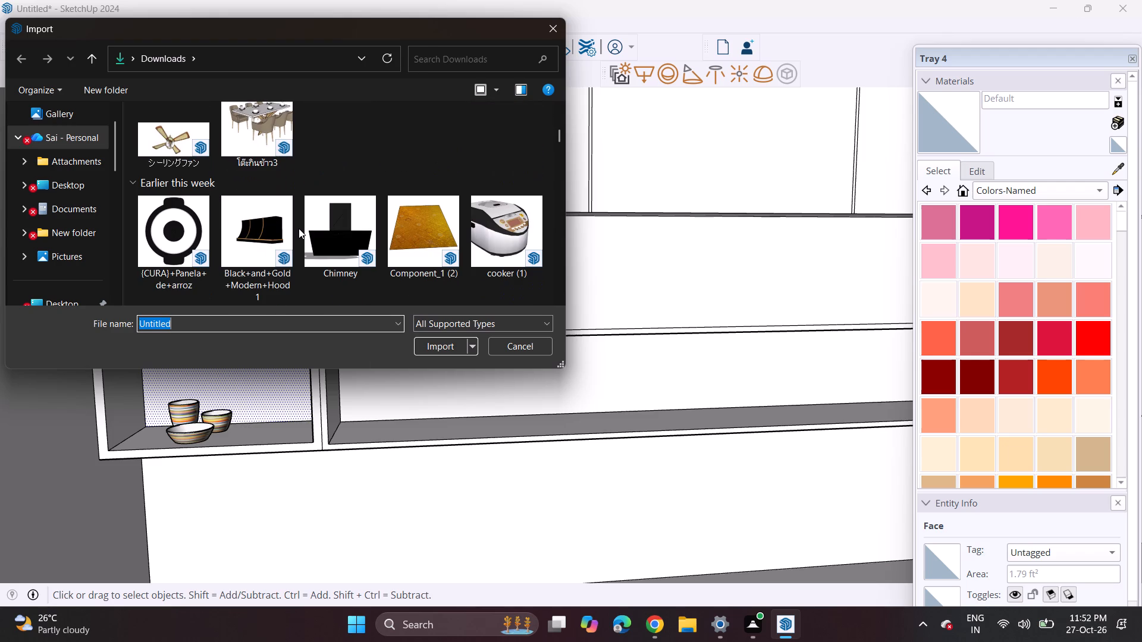
{"action": "scroll", "coordinate": [299, 228], "scroll_direction": "down", "scroll_amount": 3}
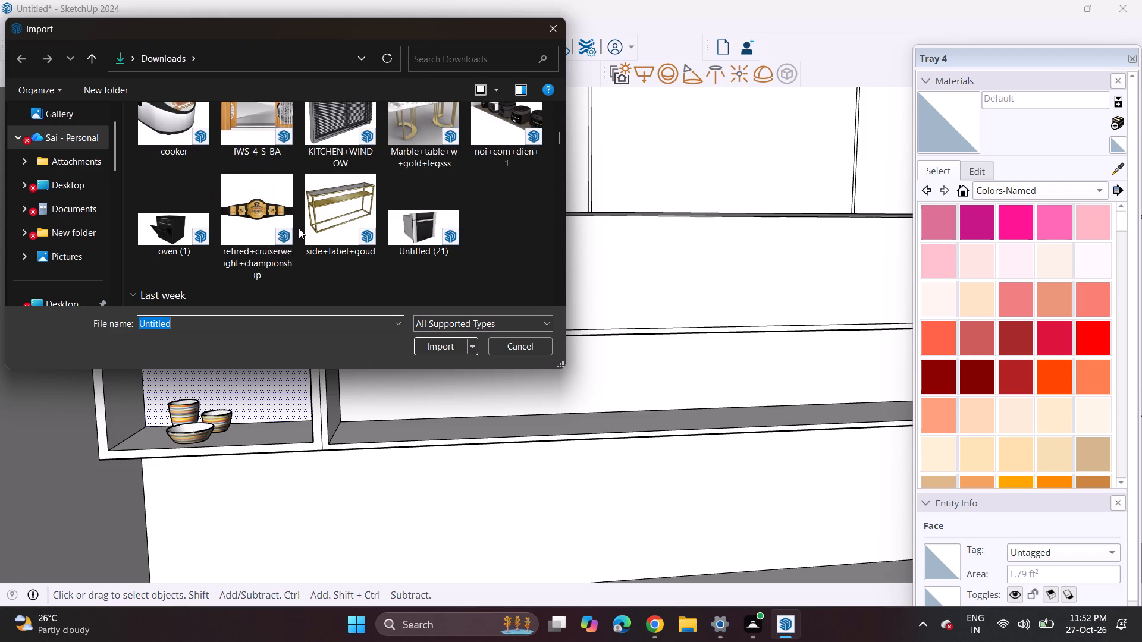
{"action": "scroll", "coordinate": [299, 228], "scroll_direction": "down", "scroll_amount": 4}
{"action": "scroll", "coordinate": [299, 228], "scroll_direction": "up", "scroll_amount": 1}
{"action": "scroll", "coordinate": [299, 228], "scroll_direction": "down", "scroll_amount": 2}
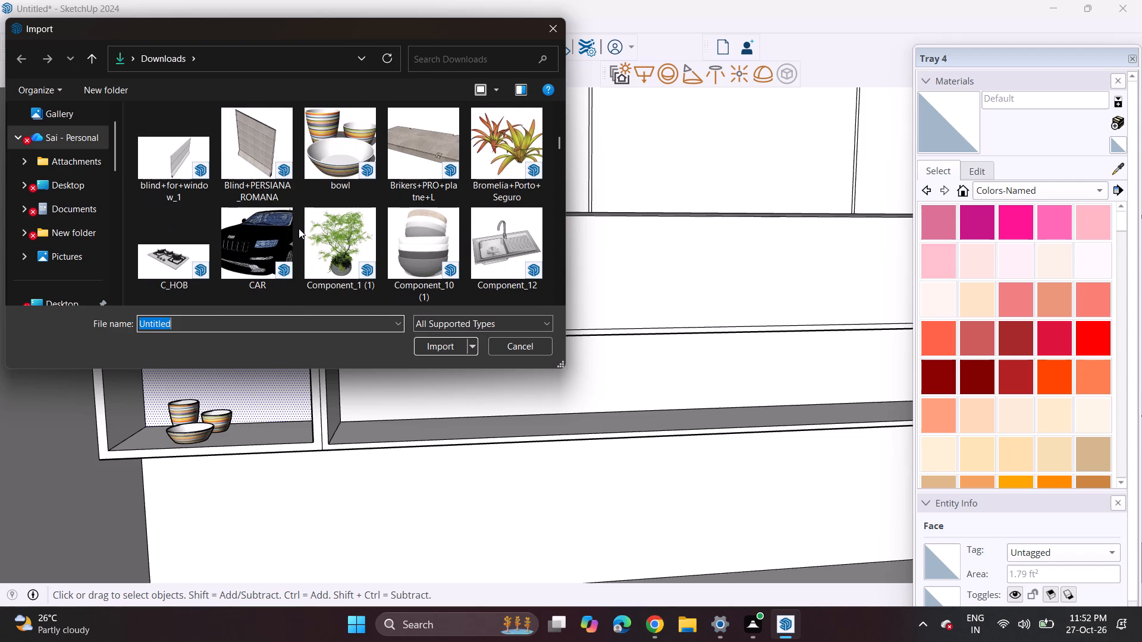
{"action": "left_click", "coordinate": [417, 242]}
{"action": "left_click", "coordinate": [440, 347]}
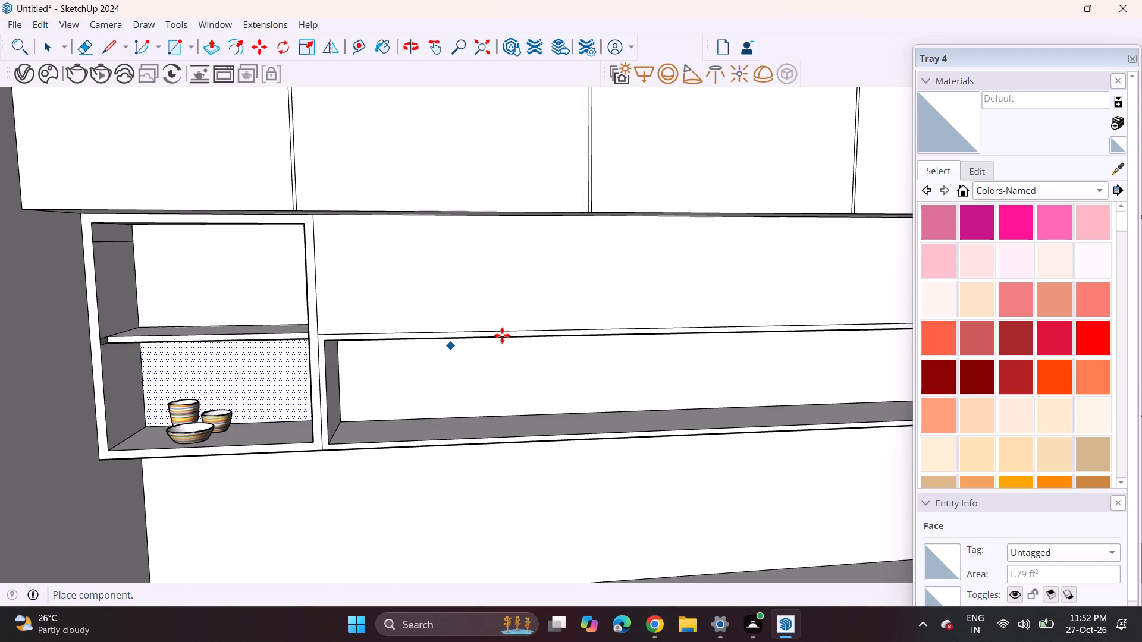
{"action": "left_click", "coordinate": [209, 338]}
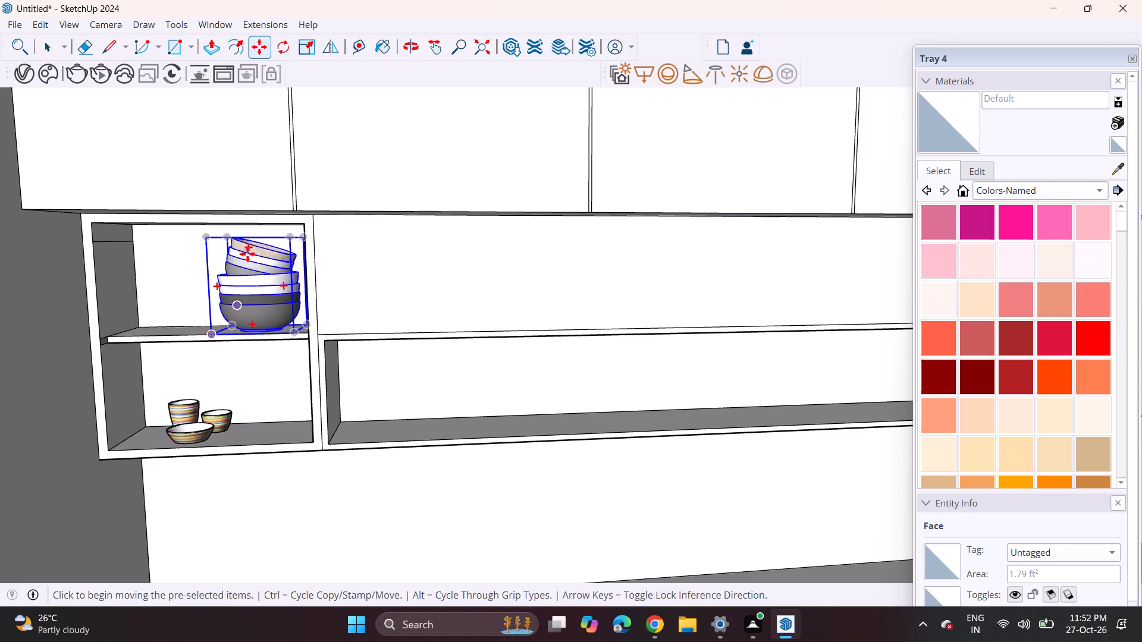
Scale the stacked bowls down uniformly on the middle shelf of the leftmost niche.
{"action": "left_click", "coordinate": [305, 39]}
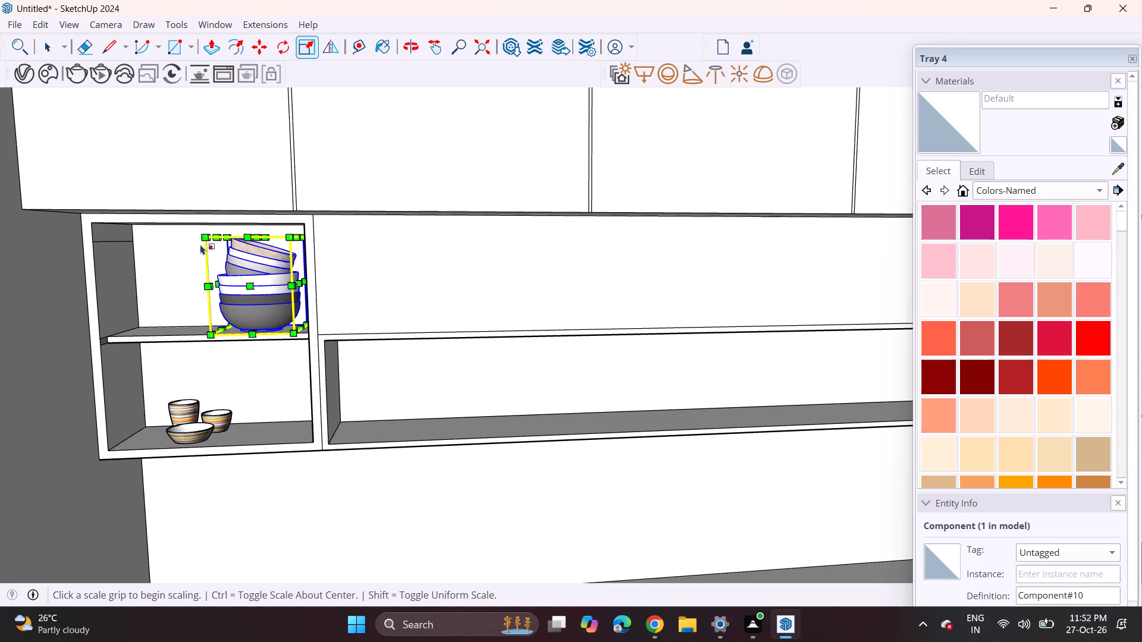
{"action": "left_click", "coordinate": [203, 238]}
{"action": "left_click", "coordinate": [224, 278]}
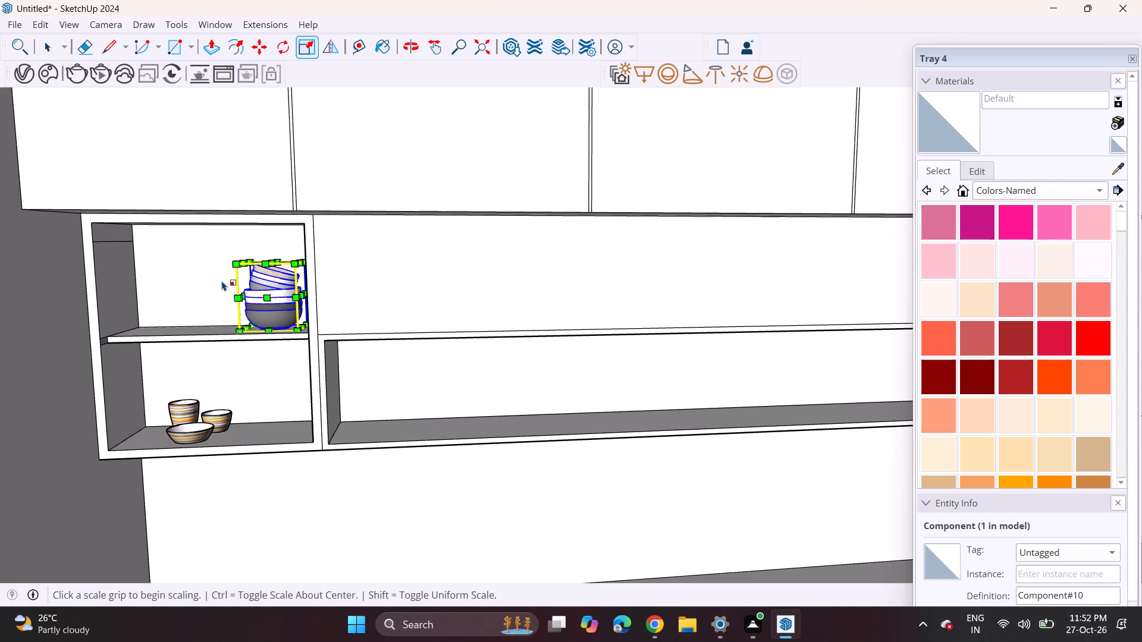
Import the Food+jars (2) canister model from Downloads and place it at the near end of the long niche, beside the bowl niche.
{"action": "left_click", "coordinate": [11, 26]}
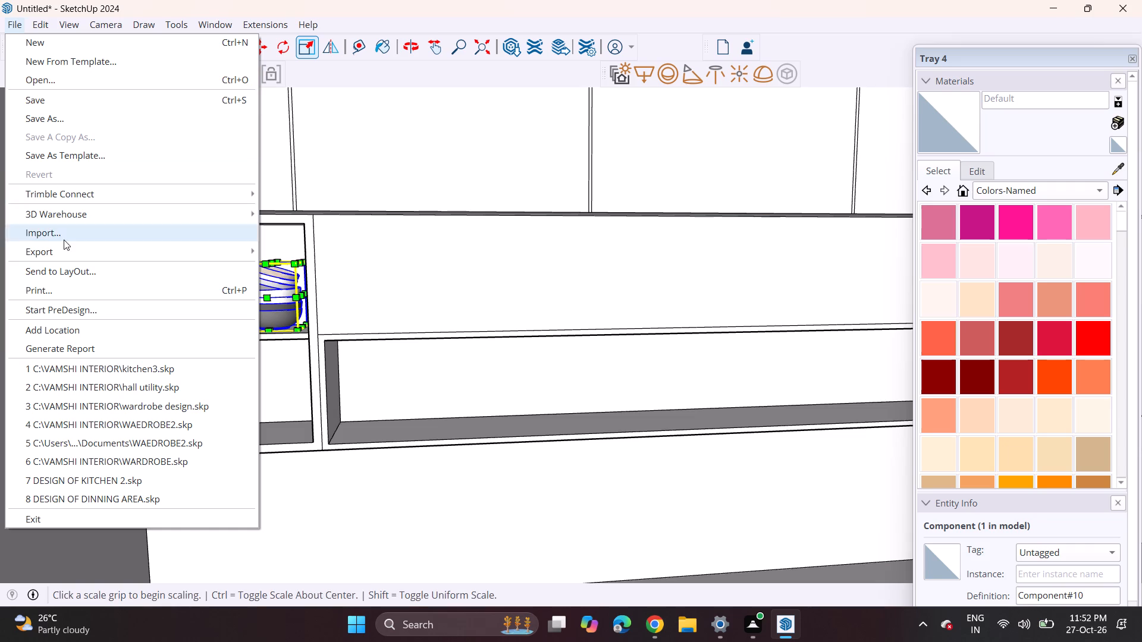
{"action": "left_click", "coordinate": [66, 243]}
{"action": "left_click", "coordinate": [66, 229]}
{"action": "scroll", "coordinate": [333, 240], "scroll_direction": "down", "scroll_amount": 1}
{"action": "scroll", "coordinate": [333, 240], "scroll_direction": "up", "scroll_amount": 1}
{"action": "scroll", "coordinate": [333, 240], "scroll_direction": "down", "scroll_amount": 2}
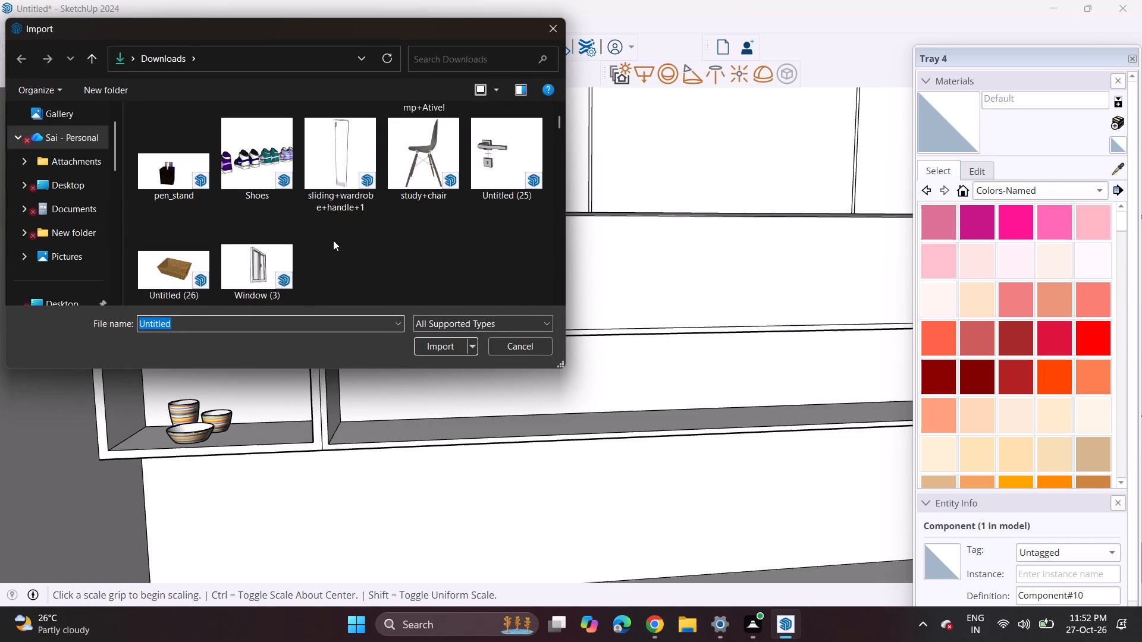
{"action": "scroll", "coordinate": [333, 240], "scroll_direction": "down", "scroll_amount": 18}
{"action": "scroll", "coordinate": [333, 240], "scroll_direction": "down", "scroll_amount": 4}
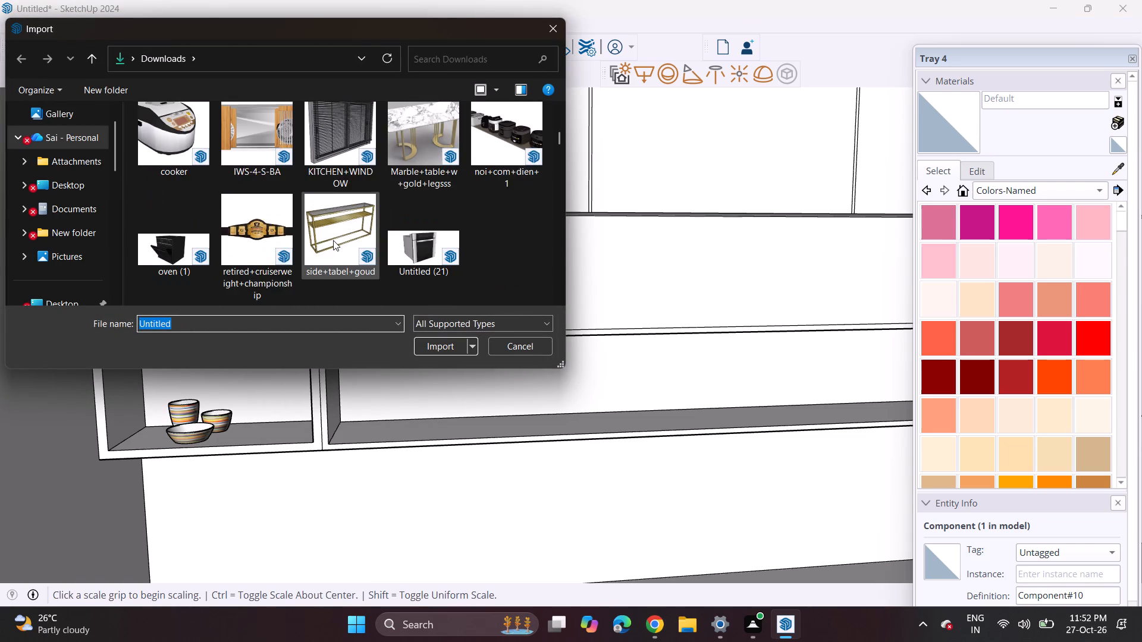
{"action": "scroll", "coordinate": [333, 240], "scroll_direction": "down", "scroll_amount": 7}
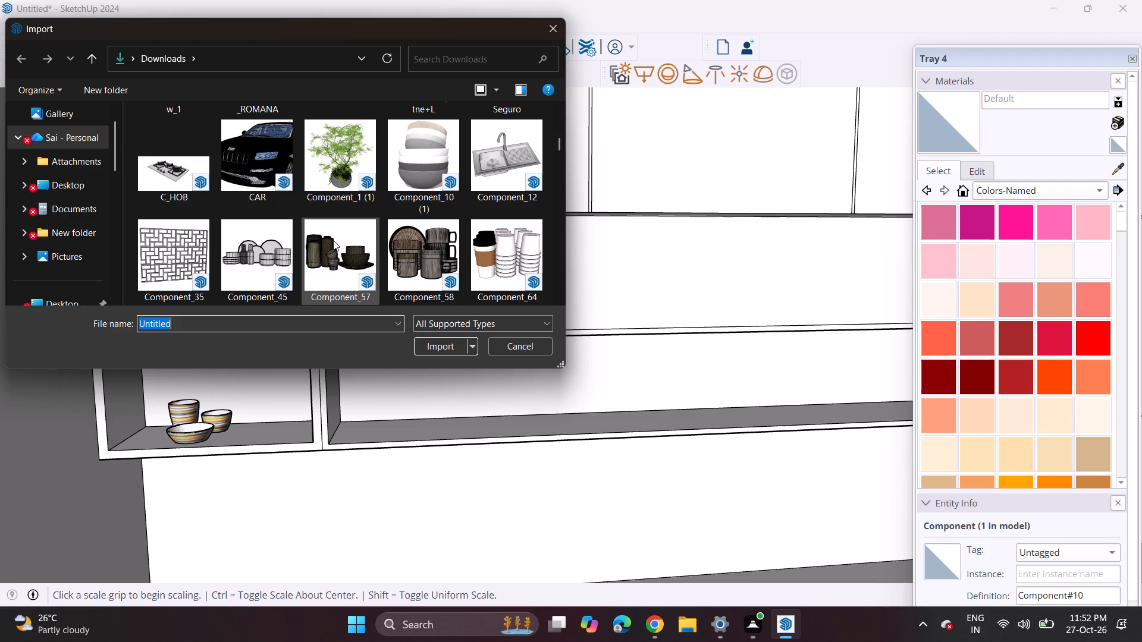
{"action": "scroll", "coordinate": [333, 240], "scroll_direction": "down", "scroll_amount": 3}
{"action": "scroll", "coordinate": [332, 240], "scroll_direction": "up", "scroll_amount": 2}
{"action": "scroll", "coordinate": [332, 240], "scroll_direction": "down", "scroll_amount": 1}
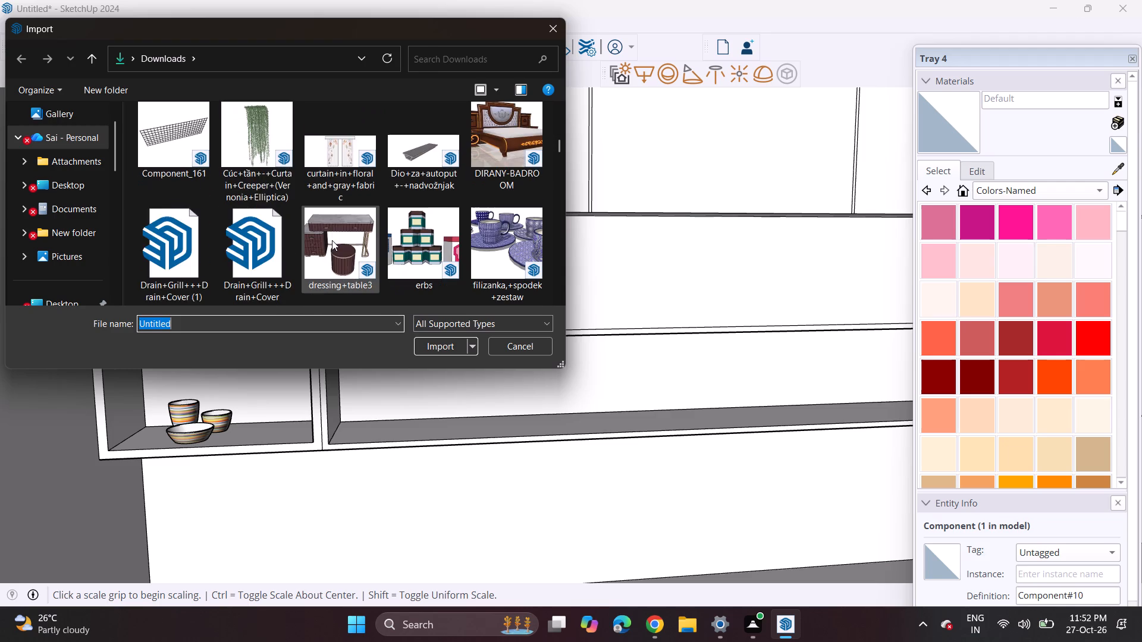
{"action": "scroll", "coordinate": [332, 240], "scroll_direction": "down", "scroll_amount": 1}
{"action": "left_click", "coordinate": [332, 240]}
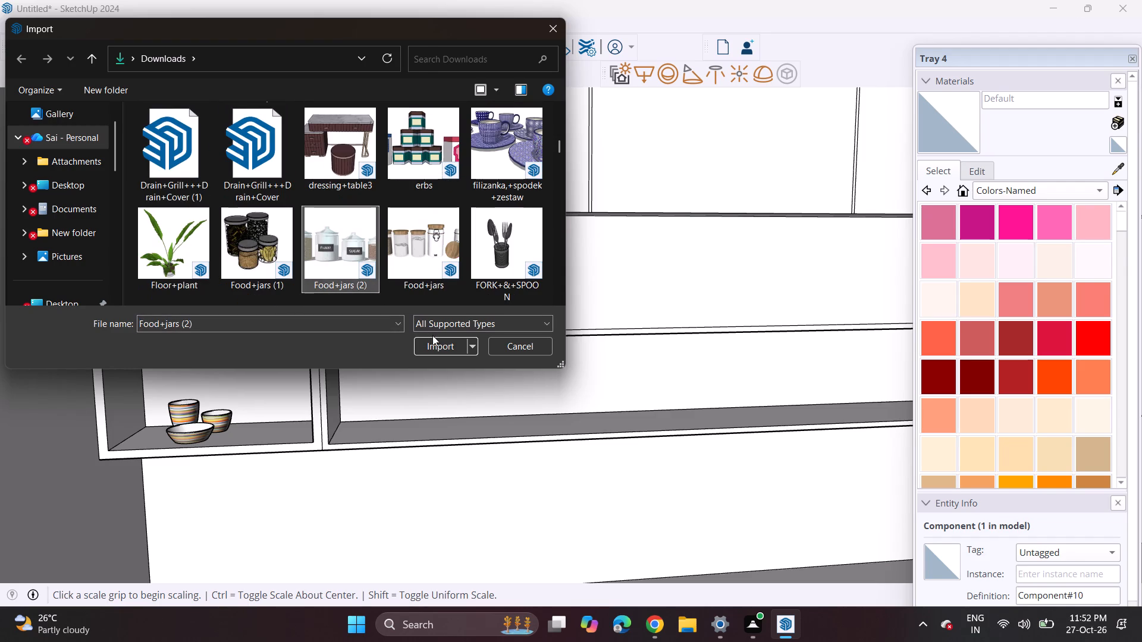
{"action": "left_click", "coordinate": [439, 347]}
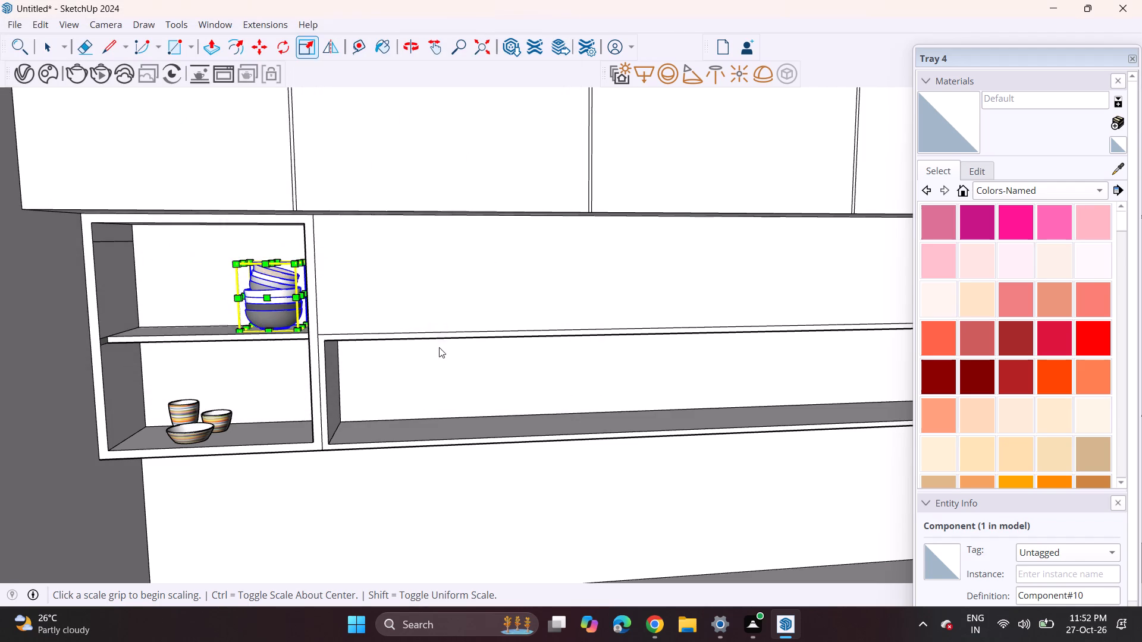
{"action": "left_click", "coordinate": [441, 427]}
Import the jars model from Downloads and place it at the long wall-cabinet niche beside the labelled canisters.
{"action": "left_click", "coordinate": [15, 14]}
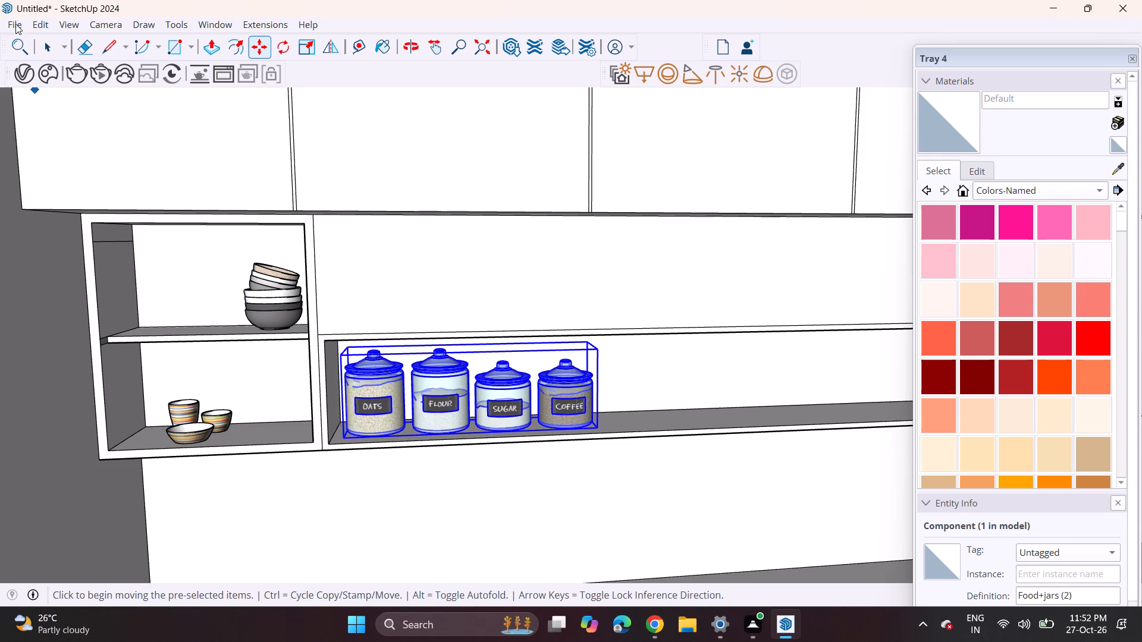
{"action": "left_click", "coordinate": [15, 24]}
{"action": "left_click", "coordinate": [51, 232]}
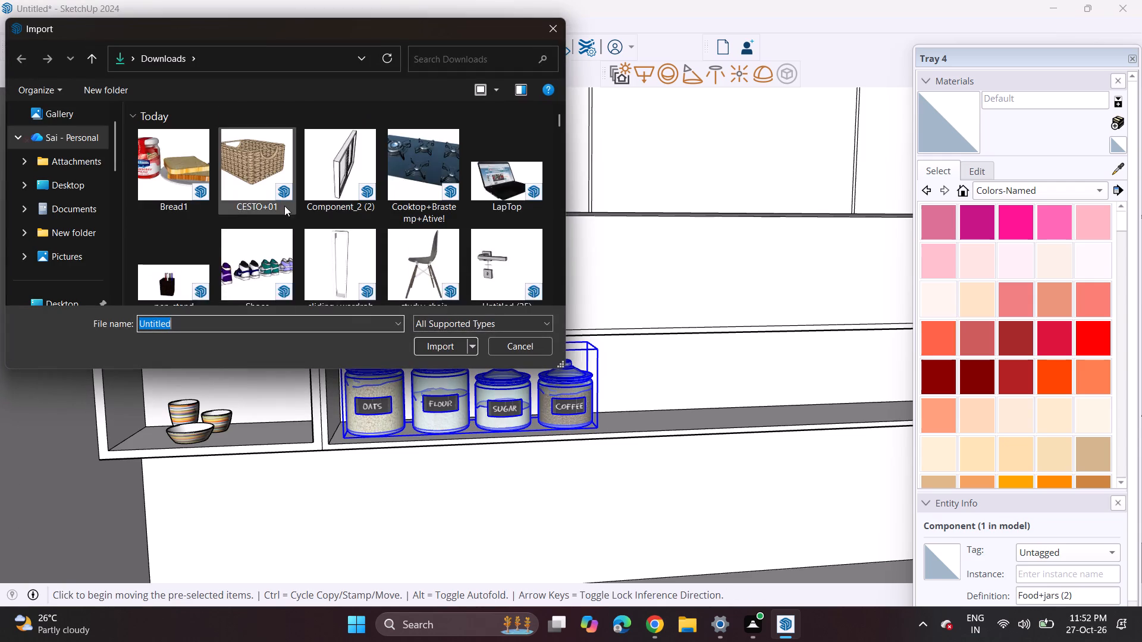
{"action": "scroll", "coordinate": [284, 206], "scroll_direction": "down", "scroll_amount": 5}
{"action": "scroll", "coordinate": [319, 207], "scroll_direction": "up", "scroll_amount": 1}
{"action": "scroll", "coordinate": [319, 207], "scroll_direction": "down", "scroll_amount": 8}
{"action": "scroll", "coordinate": [332, 220], "scroll_direction": "up", "scroll_amount": 2}
{"action": "scroll", "coordinate": [332, 222], "scroll_direction": "down", "scroll_amount": 3}
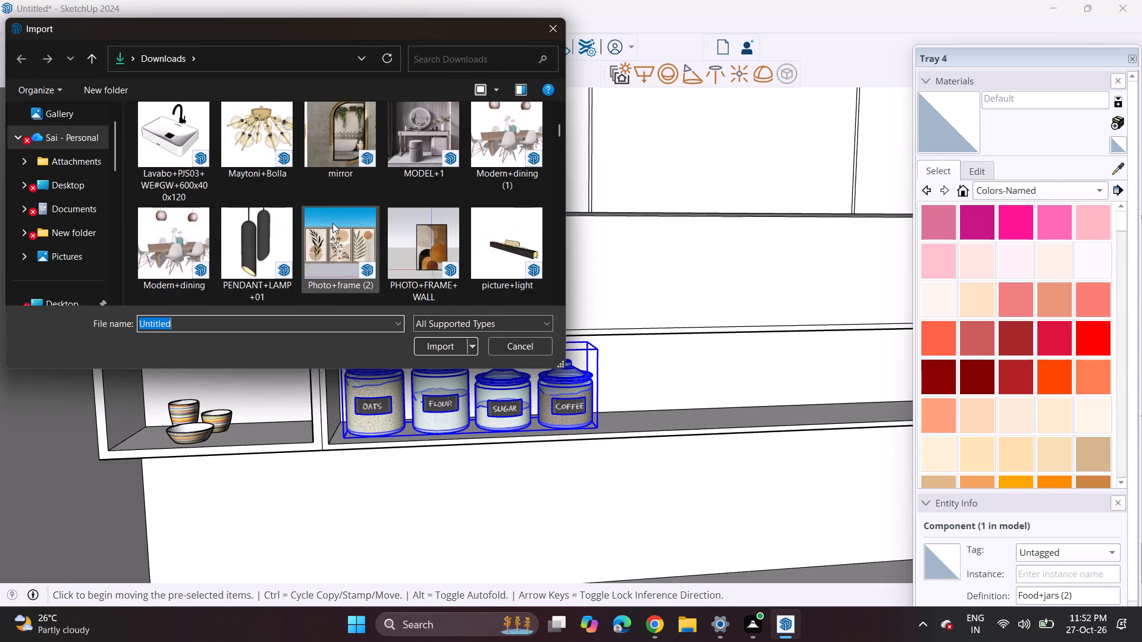
{"action": "scroll", "coordinate": [332, 223], "scroll_direction": "down", "scroll_amount": 4}
{"action": "scroll", "coordinate": [334, 225], "scroll_direction": "up", "scroll_amount": 2}
{"action": "scroll", "coordinate": [334, 226], "scroll_direction": "down", "scroll_amount": 4}
{"action": "scroll", "coordinate": [335, 227], "scroll_direction": "up", "scroll_amount": 1}
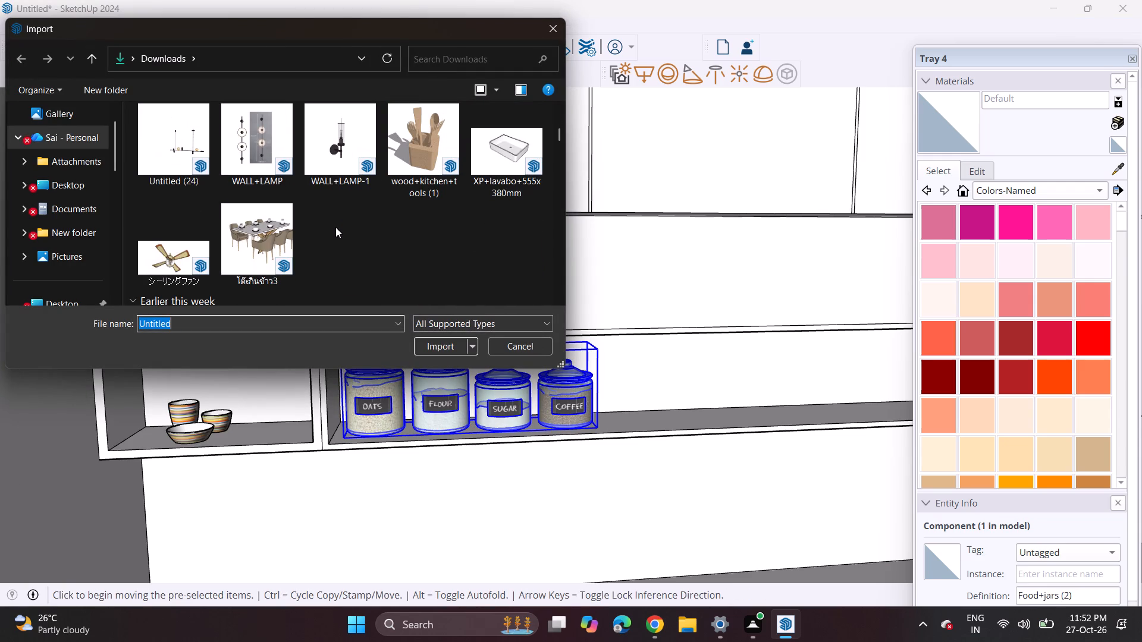
{"action": "scroll", "coordinate": [335, 227], "scroll_direction": "down", "scroll_amount": 11}
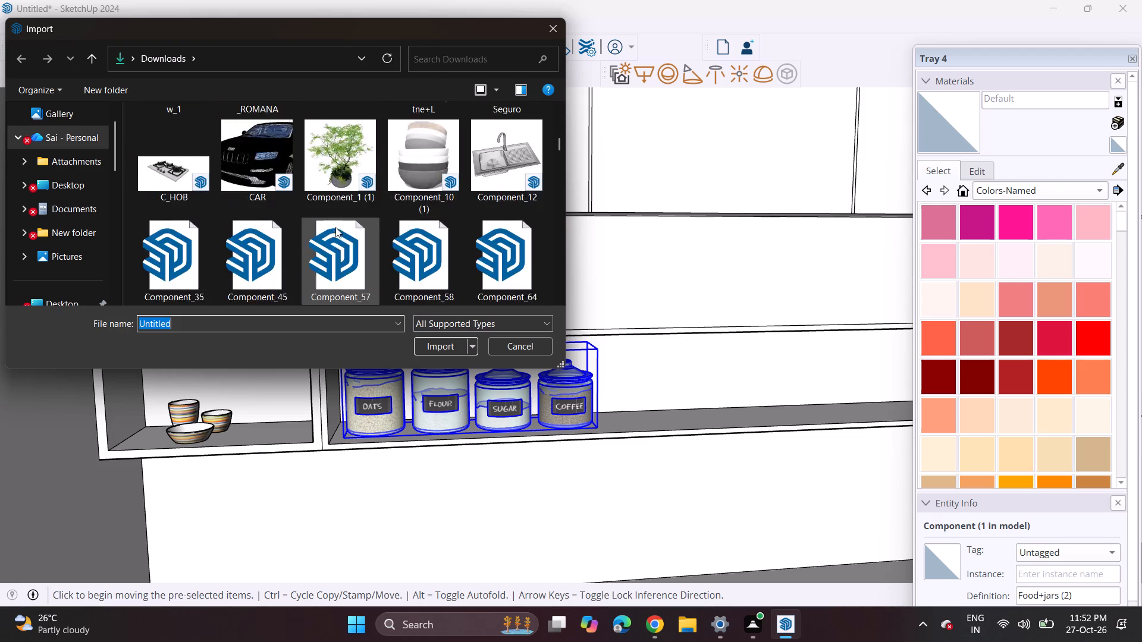
{"action": "scroll", "coordinate": [335, 227], "scroll_direction": "up", "scroll_amount": 1}
{"action": "scroll", "coordinate": [335, 227], "scroll_direction": "down", "scroll_amount": 2}
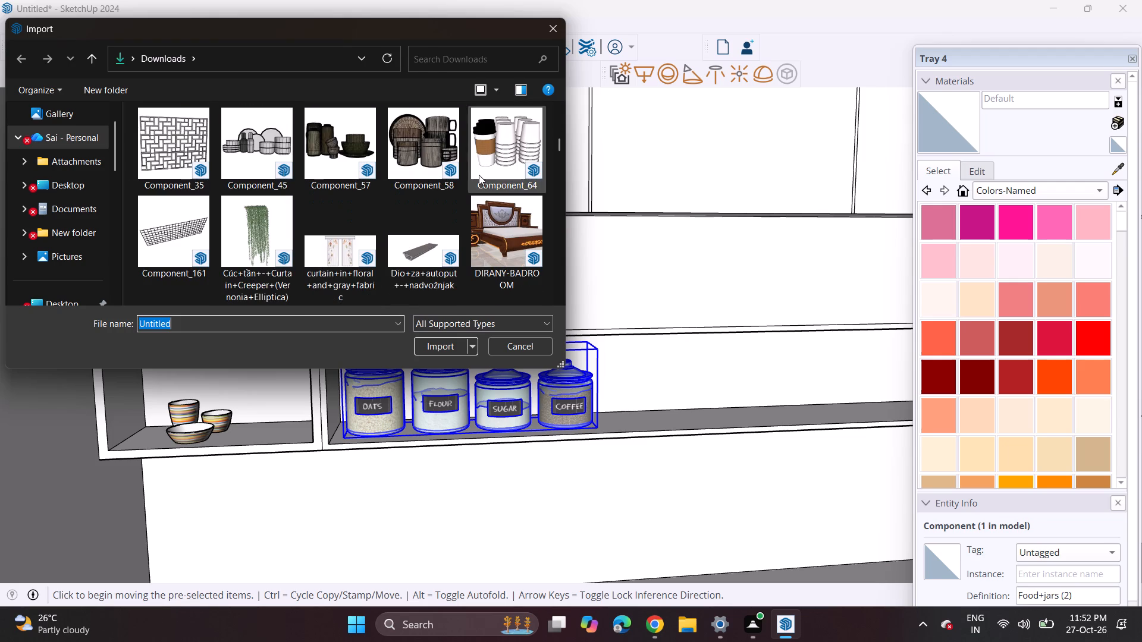
{"action": "scroll", "coordinate": [428, 219], "scroll_direction": "up", "scroll_amount": 1}
{"action": "scroll", "coordinate": [426, 219], "scroll_direction": "down", "scroll_amount": 3}
{"action": "scroll", "coordinate": [425, 219], "scroll_direction": "up", "scroll_amount": 1}
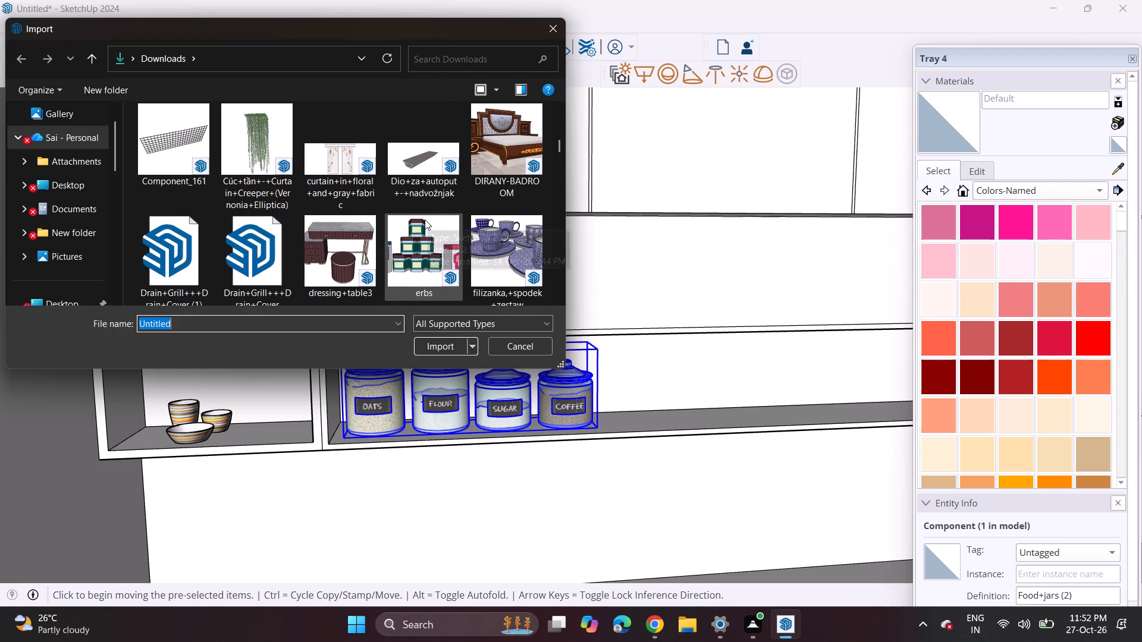
{"action": "scroll", "coordinate": [425, 219], "scroll_direction": "up", "scroll_amount": 1}
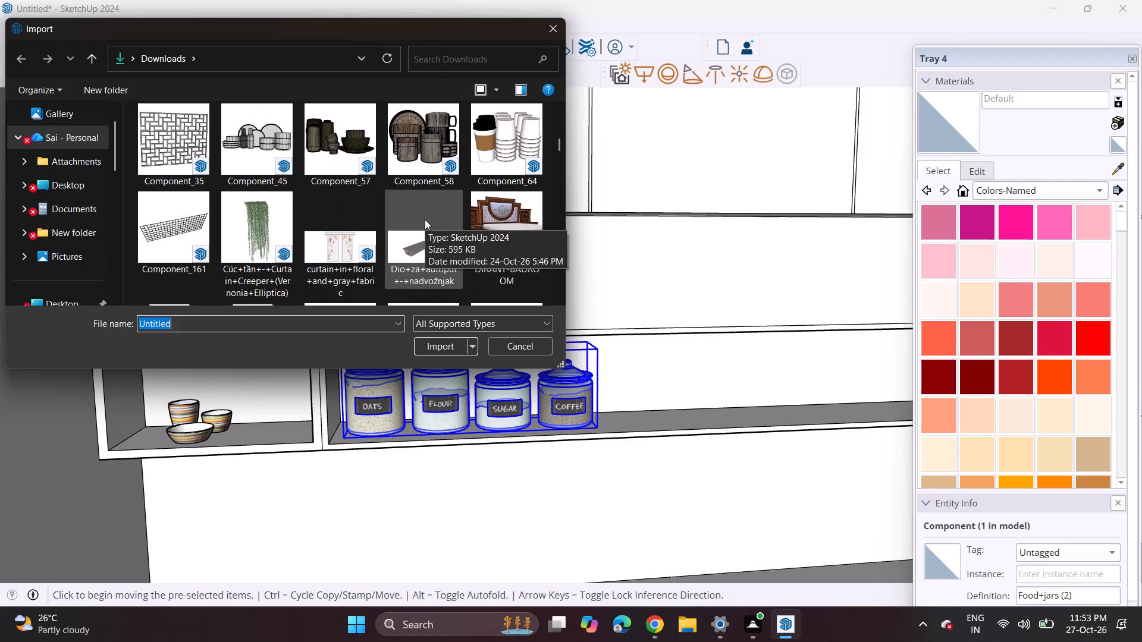
{"action": "scroll", "coordinate": [428, 219], "scroll_direction": "down", "scroll_amount": 4}
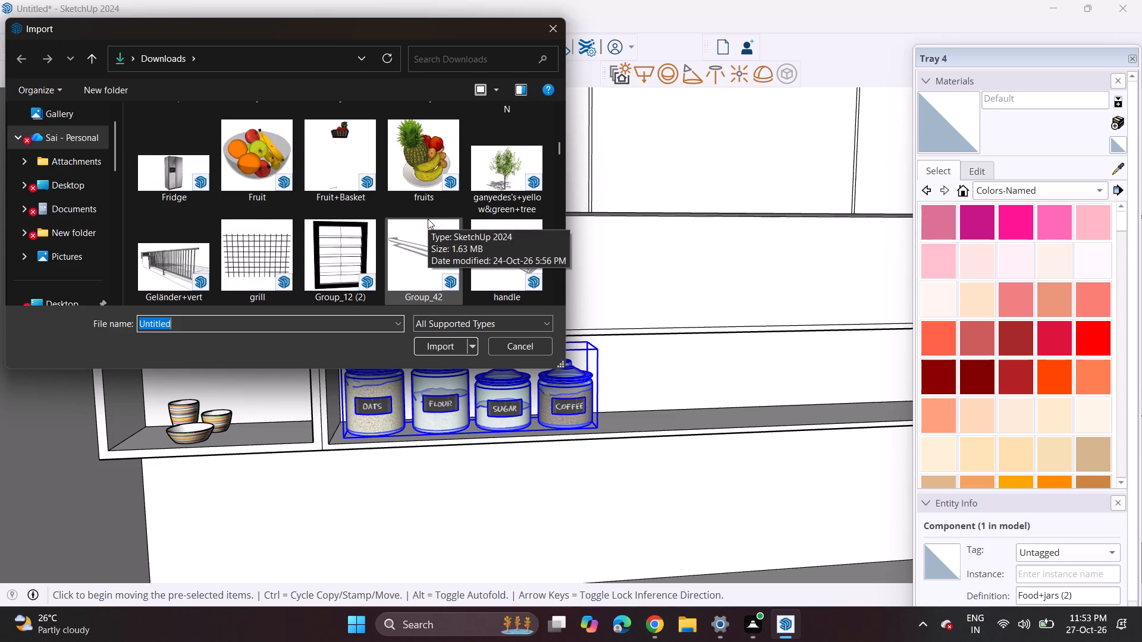
{"action": "scroll", "coordinate": [428, 219], "scroll_direction": "down", "scroll_amount": 3}
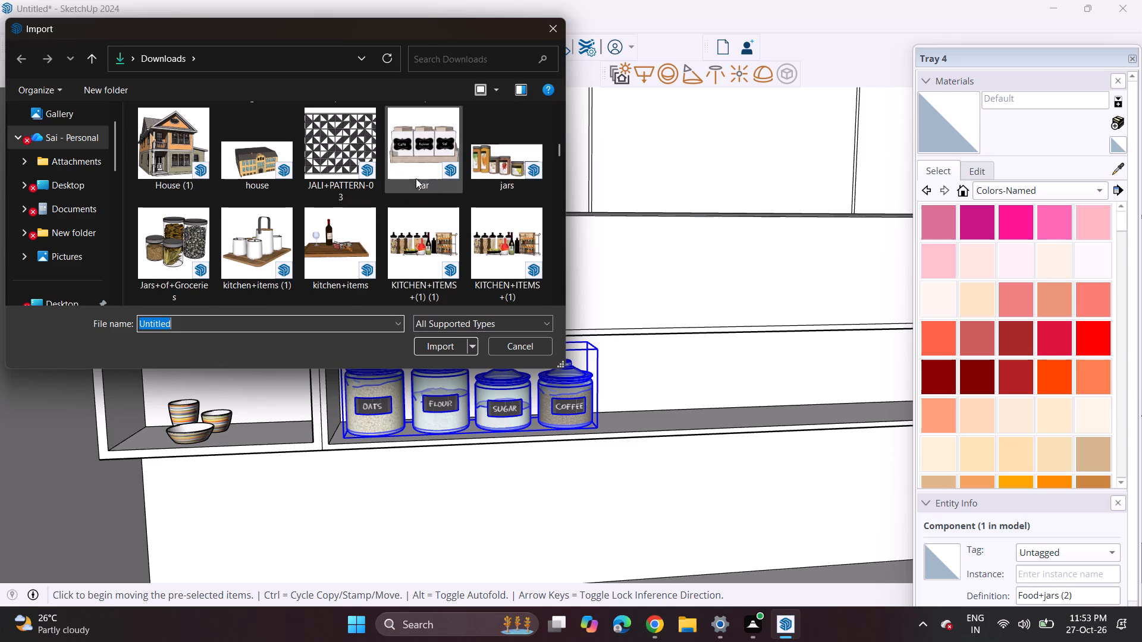
{"action": "left_click", "coordinate": [498, 163]}
{"action": "left_click", "coordinate": [447, 342]}
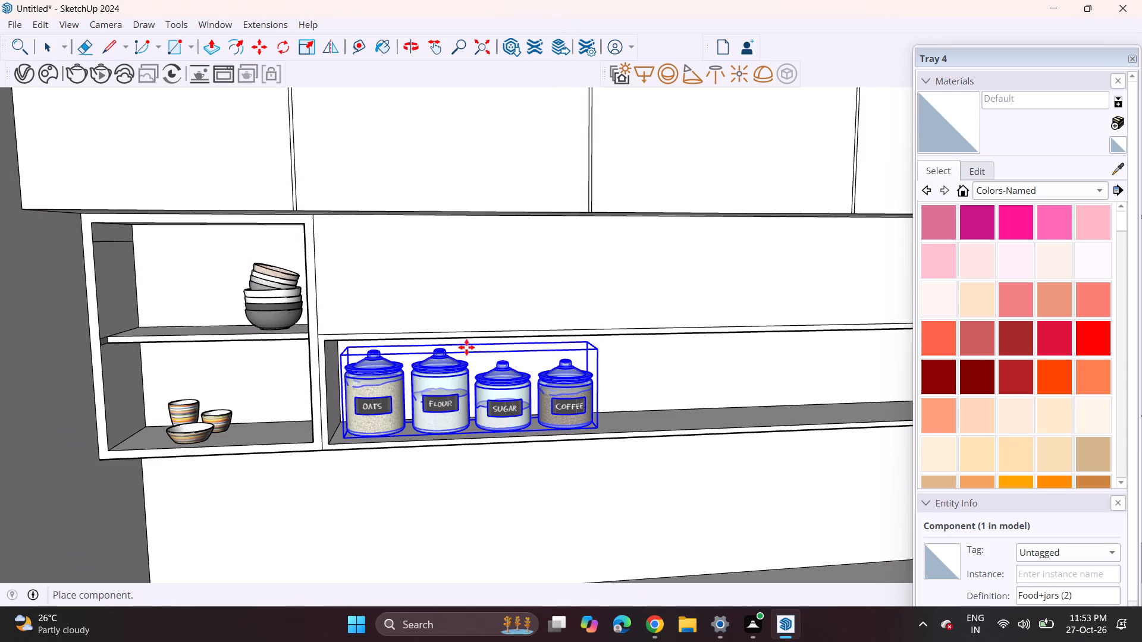
{"action": "scroll", "coordinate": [567, 342], "scroll_direction": "down", "scroll_amount": 3}
{"action": "middle_click_drag", "start_coordinate": [649, 374], "coordinate": [564, 386]}
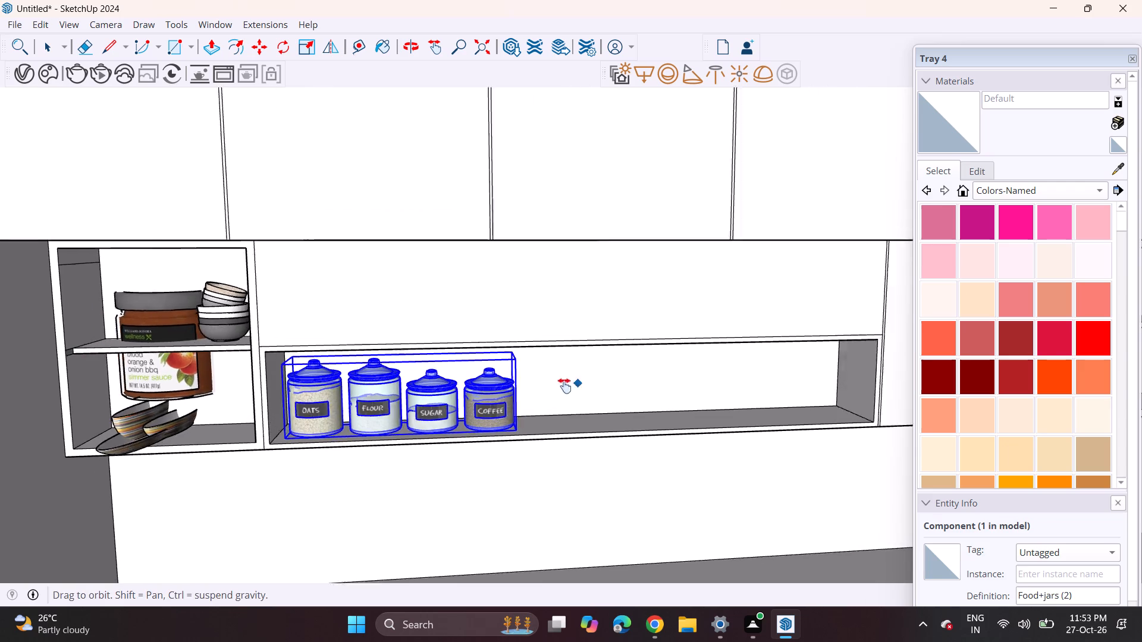
{"action": "middle_click_drag", "start_coordinate": [564, 386], "coordinate": [327, 394]}
{"action": "scroll", "coordinate": [327, 394], "scroll_direction": "down", "scroll_amount": 5}
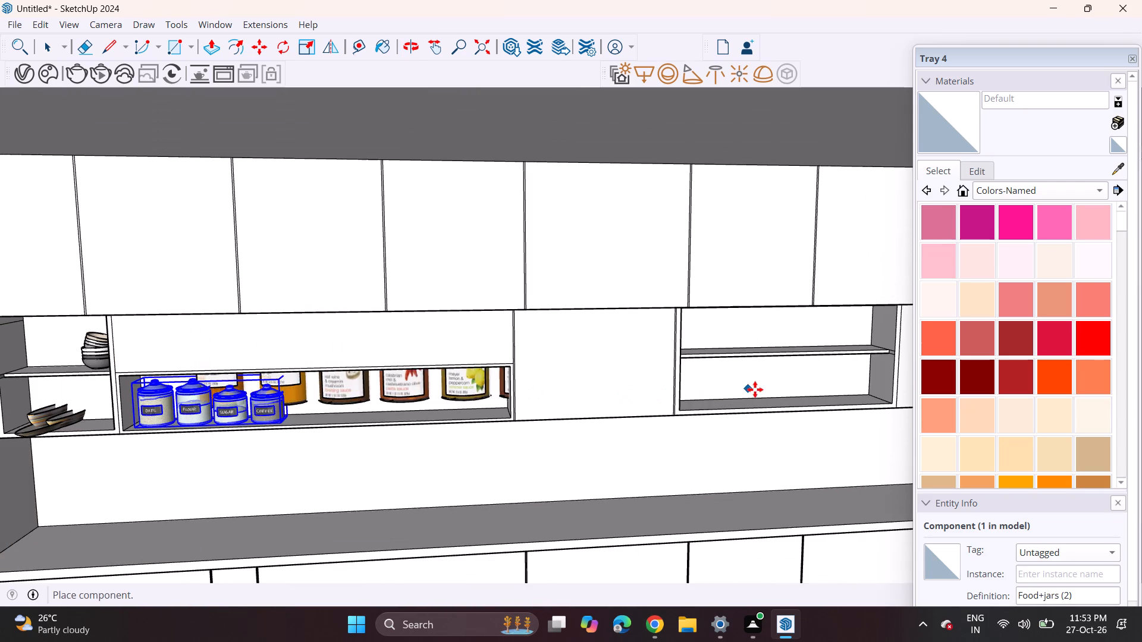
{"action": "left_click", "coordinate": [787, 405]}
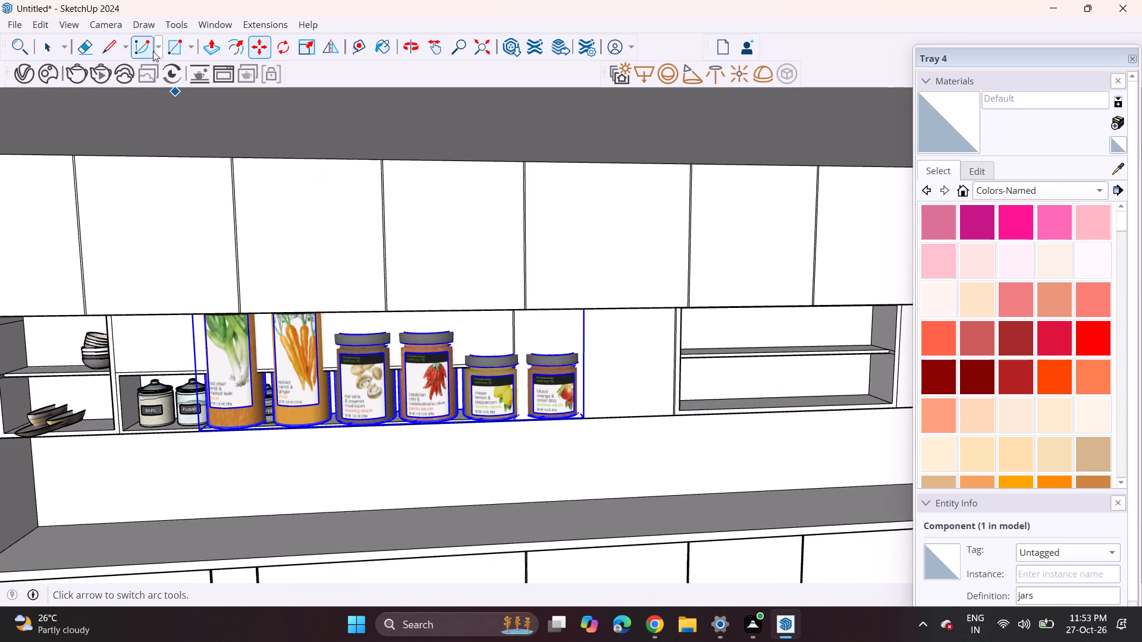
Scale the imported sauce jars down uniformly to roughly fit the height of the long niche.
{"action": "left_click", "coordinate": [298, 50]}
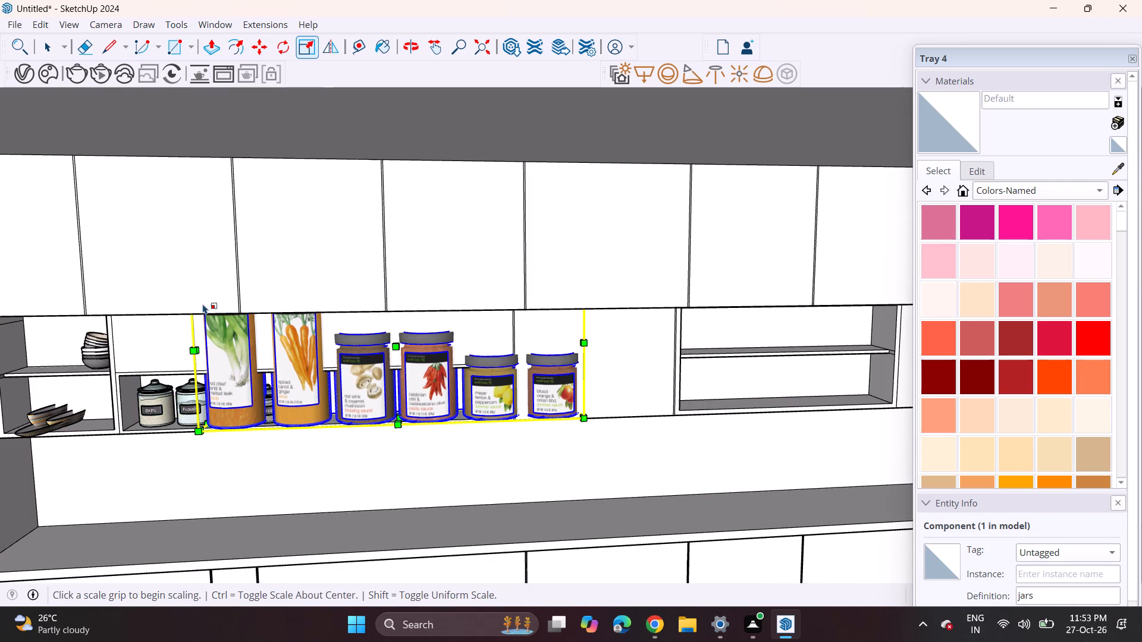
{"action": "middle_click_drag", "start_coordinate": [199, 319], "coordinate": [197, 231]}
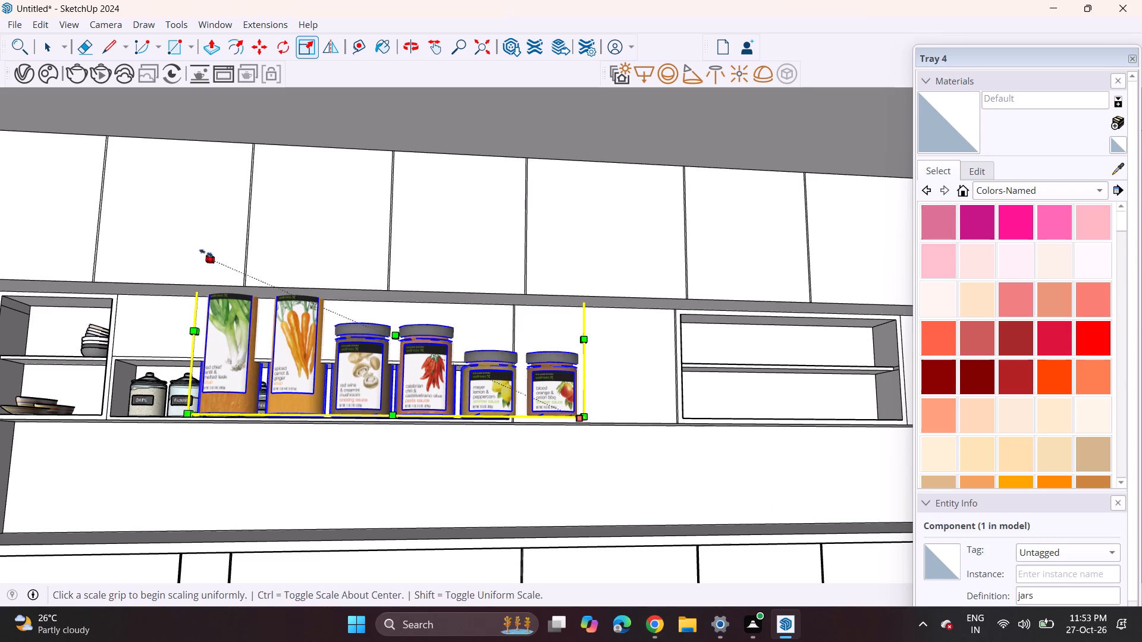
{"action": "left_click", "coordinate": [200, 247]}
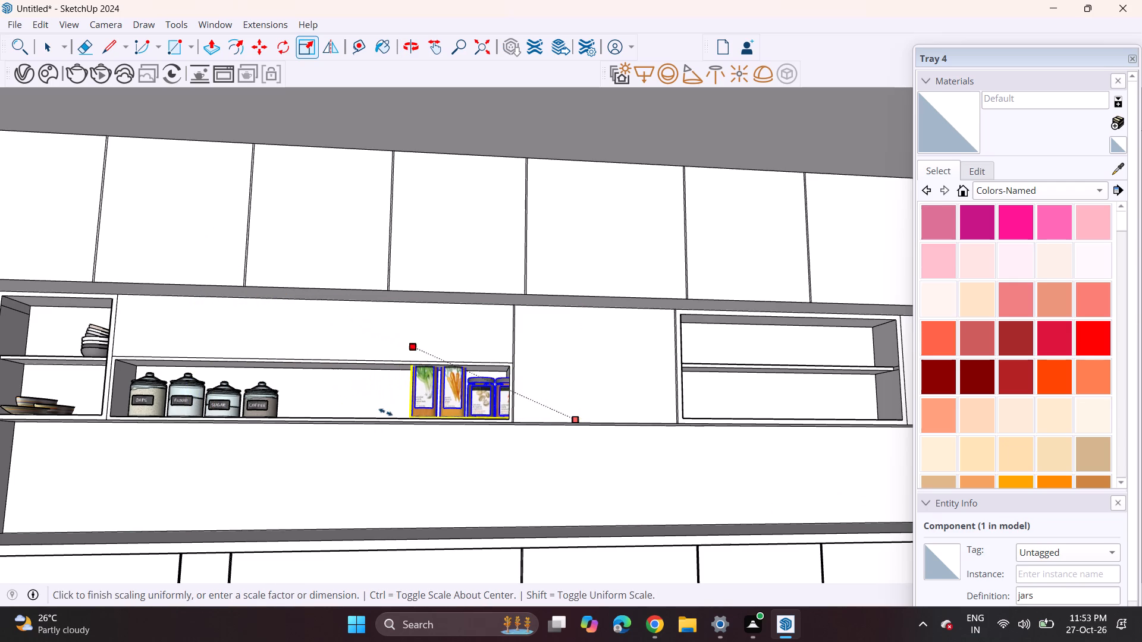
{"action": "left_click", "coordinate": [385, 412]}
Move the sauce jars along the long niche onto its floor, just beyond the COFFEE canister.
{"action": "middle_click_drag", "start_coordinate": [463, 361], "coordinate": [468, 428]}
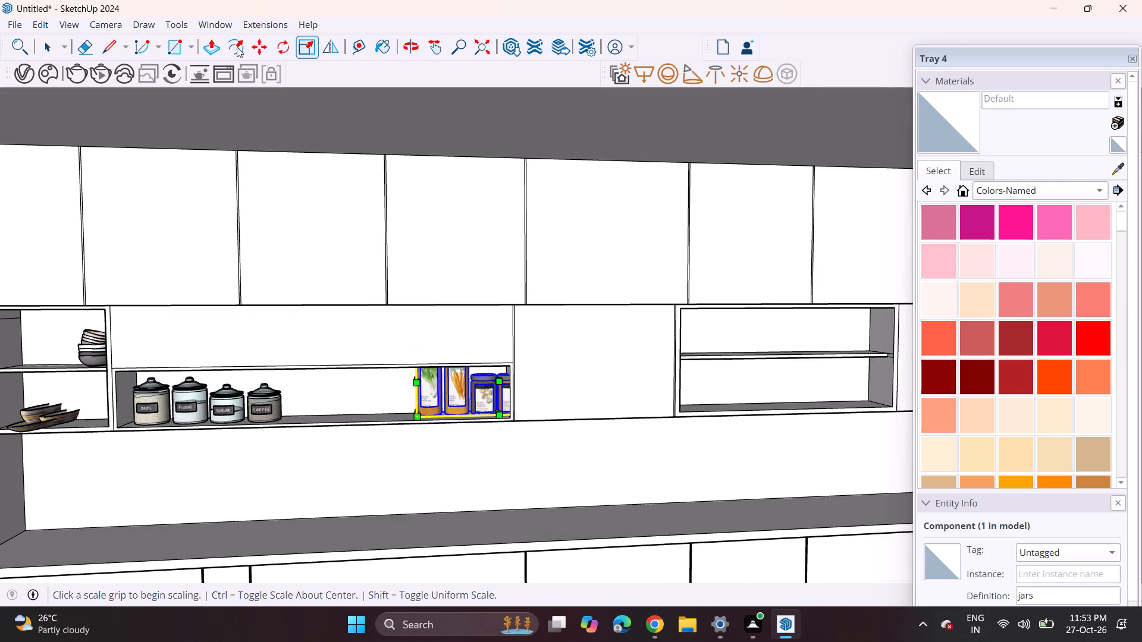
{"action": "left_click", "coordinate": [256, 39]}
{"action": "middle_click_drag", "start_coordinate": [394, 294], "coordinate": [413, 368]}
{"action": "scroll", "coordinate": [444, 404], "scroll_direction": "up", "scroll_amount": 1}
{"action": "middle_click_drag", "start_coordinate": [442, 404], "coordinate": [422, 360]}
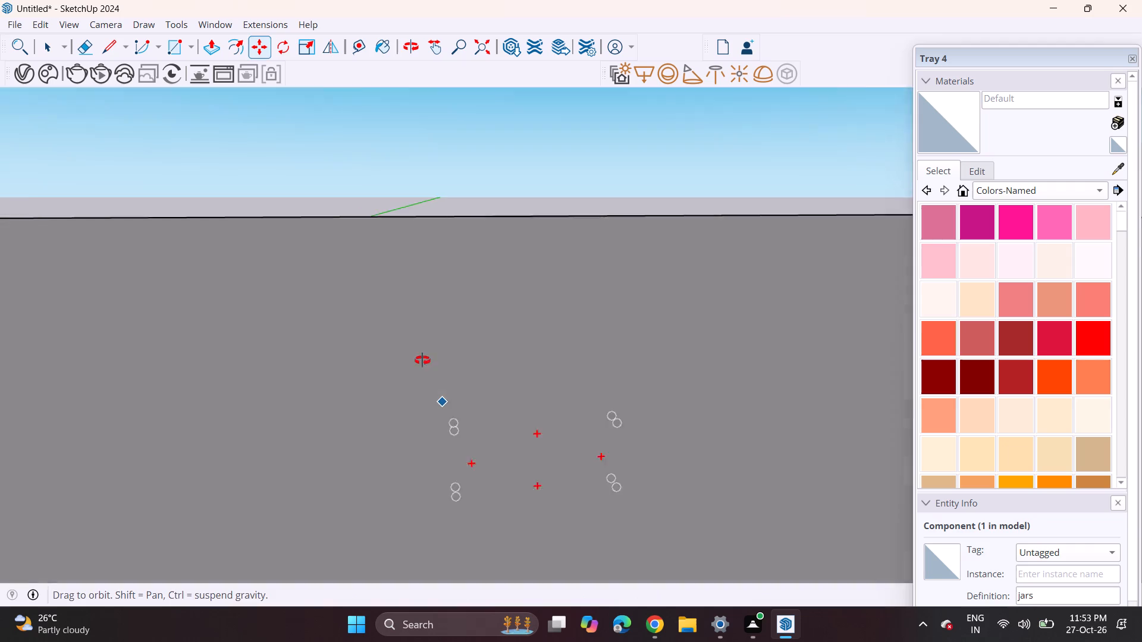
{"action": "middle_click_drag", "start_coordinate": [422, 360], "coordinate": [418, 331]}
{"action": "middle_click_drag", "start_coordinate": [459, 446], "coordinate": [372, 224], "text": "shift"}
{"action": "scroll", "coordinate": [385, 280], "scroll_direction": "up", "scroll_amount": 1, "text": "shift"}
{"action": "middle_click_drag", "start_coordinate": [441, 474], "coordinate": [381, 200], "text": "shift"}
{"action": "middle_click_drag", "start_coordinate": [428, 542], "coordinate": [416, 357], "text": "shift"}
{"action": "scroll", "coordinate": [416, 327], "scroll_direction": "up", "scroll_amount": 1}
{"action": "middle_click_drag", "start_coordinate": [432, 331], "coordinate": [457, 377]}
{"action": "scroll", "coordinate": [448, 370], "scroll_direction": "down", "scroll_amount": 1}
{"action": "scroll", "coordinate": [448, 370], "scroll_direction": "up", "scroll_amount": 7}
{"action": "left_click", "coordinate": [441, 369]}
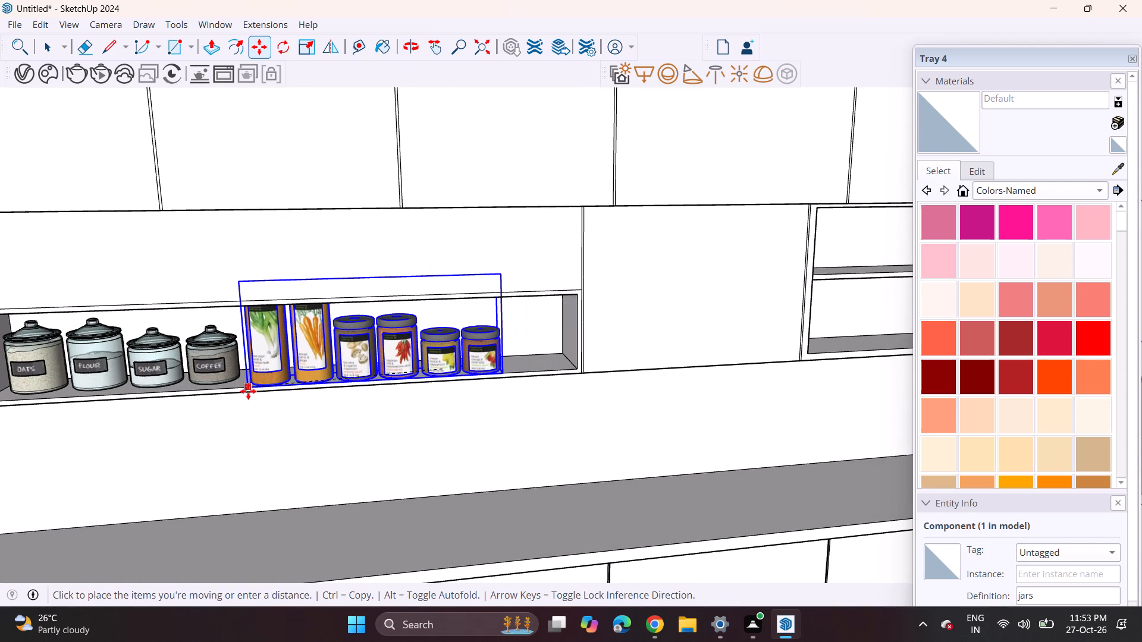
{"action": "left_click", "coordinate": [272, 386]}
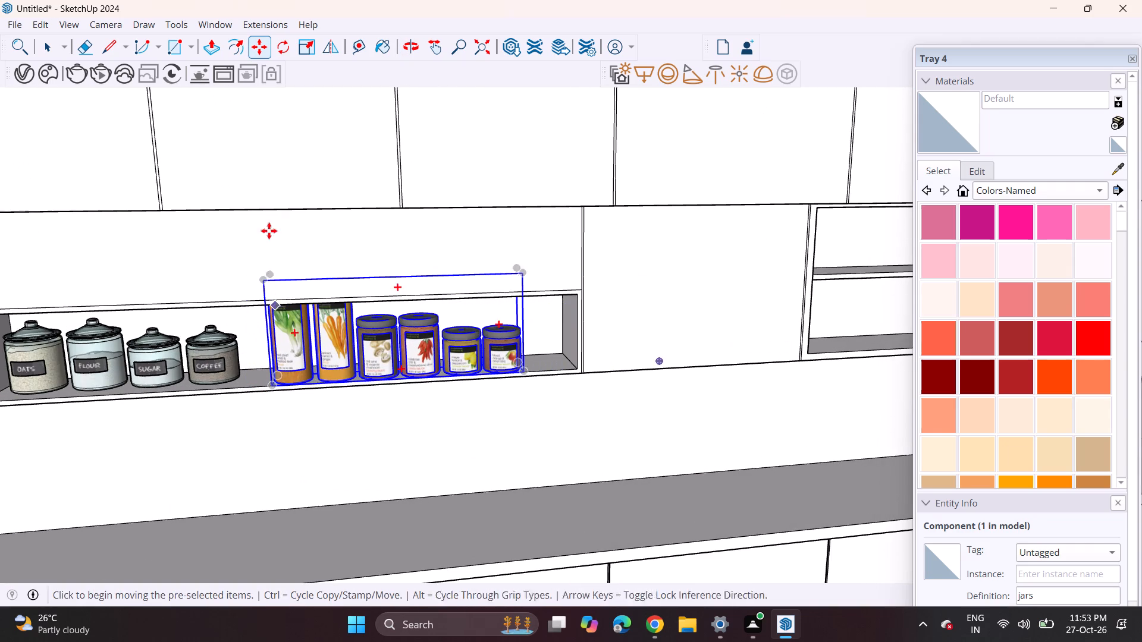
Scale the sauce jars down uniformly again so the tallest ones fit under the long niche's top.
{"action": "left_click", "coordinate": [300, 49]}
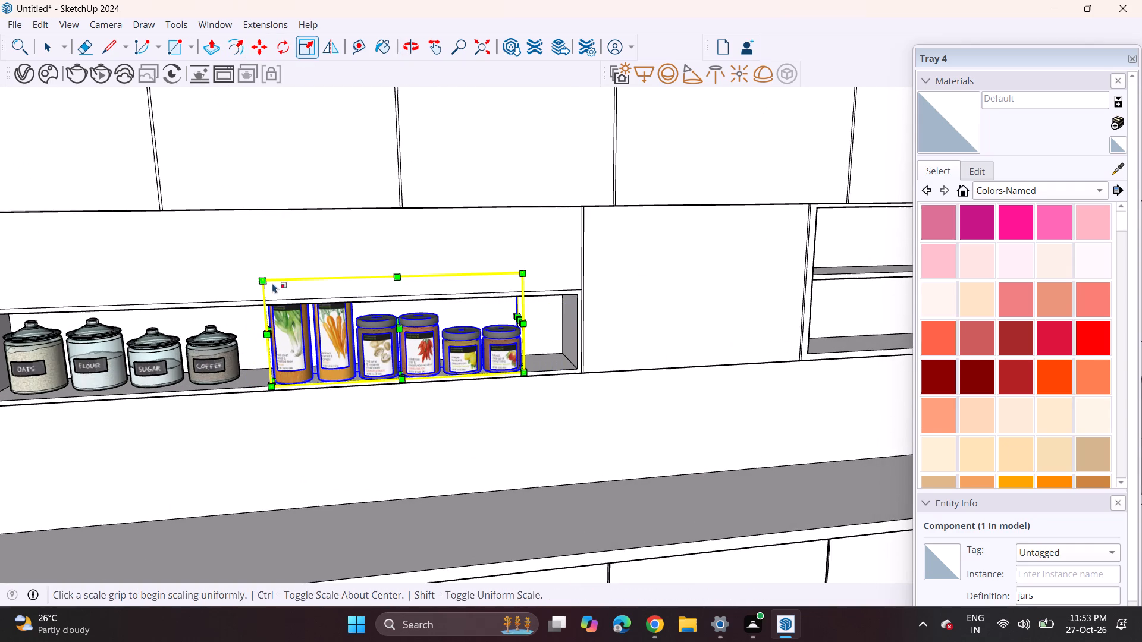
{"action": "left_click", "coordinate": [265, 280]}
{"action": "left_click", "coordinate": [333, 360]}
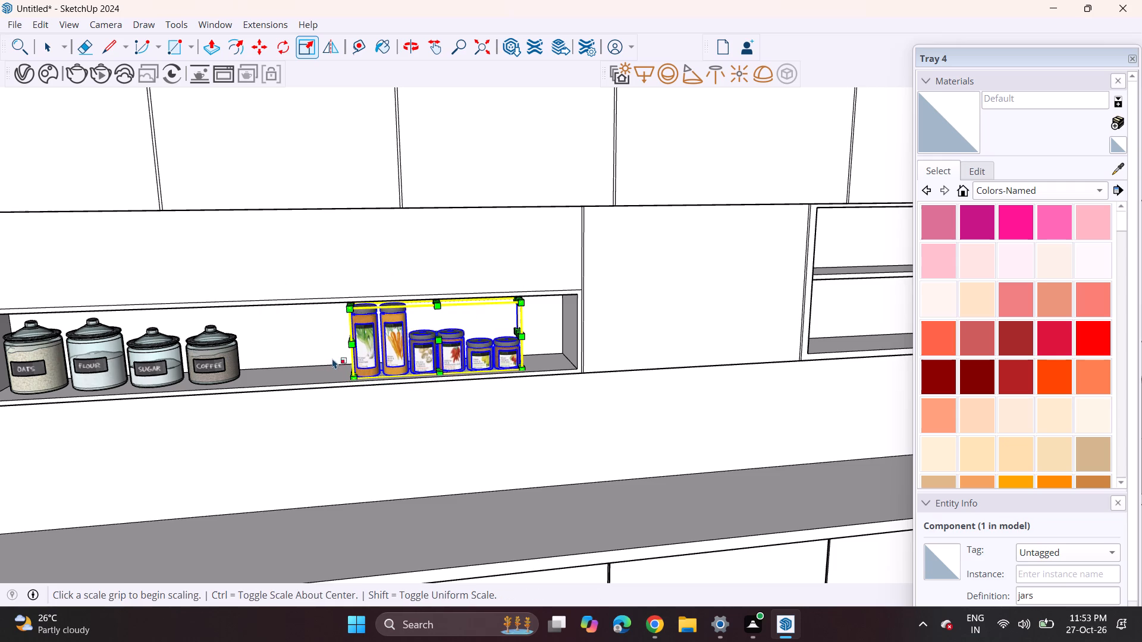
Move the sauce jars closer to the COFFEE canister, leaving a gap between the two sets on the long niche's floor.
{"action": "key", "text": "m"}
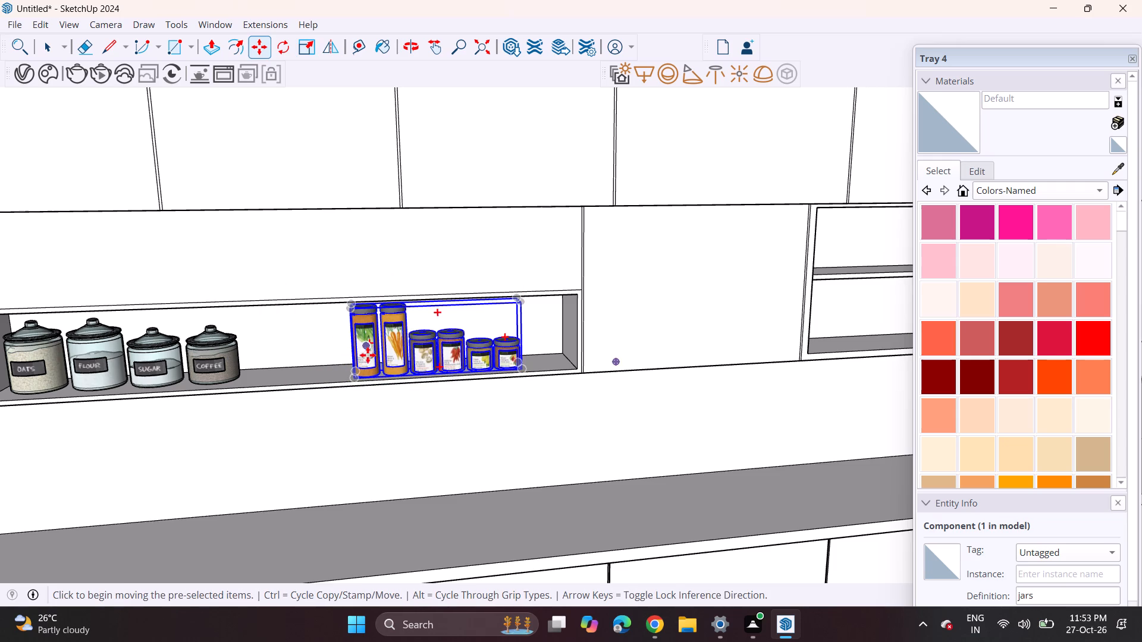
{"action": "left_click", "coordinate": [379, 368]}
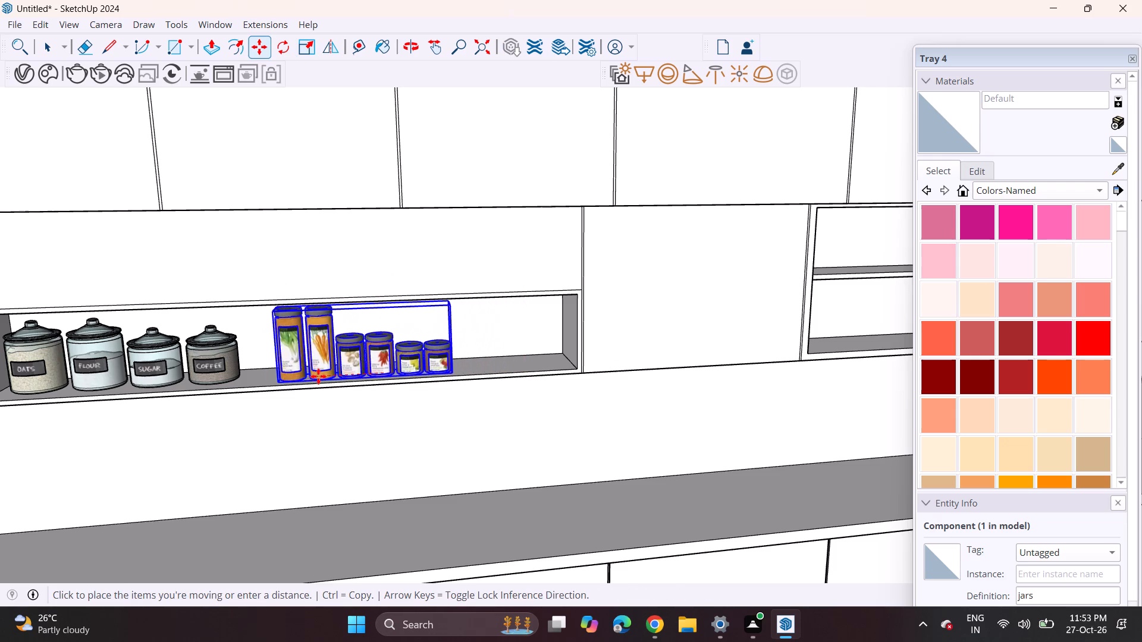
{"action": "left_click", "coordinate": [343, 373]}
{"action": "key", "text": "space"}
Move the OATS, FLOUR, SUGAR and COFFEE canister set along the long niche, away from its end wall and closer to the sauce jars.
{"action": "left_click", "coordinate": [214, 361]}
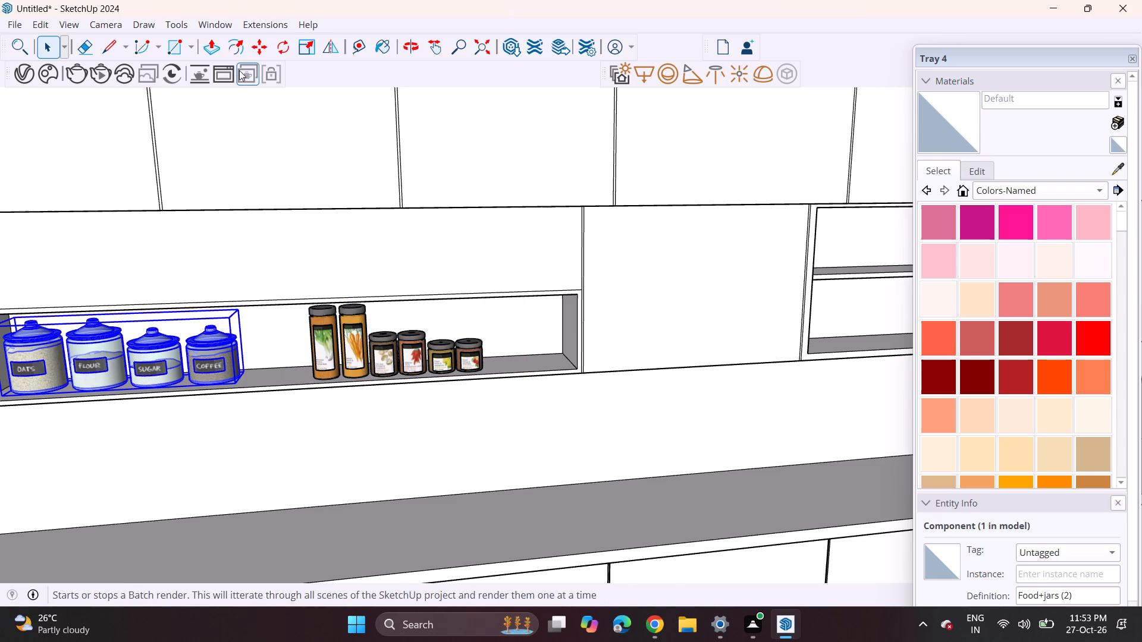
{"action": "left_click", "coordinate": [252, 52]}
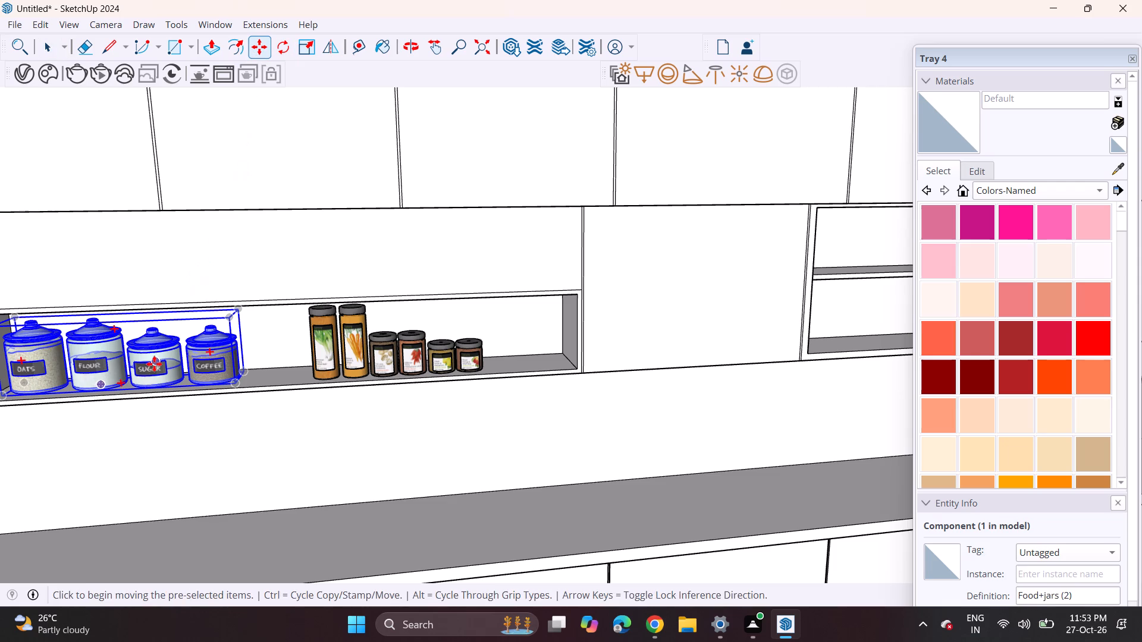
{"action": "left_click", "coordinate": [154, 364]}
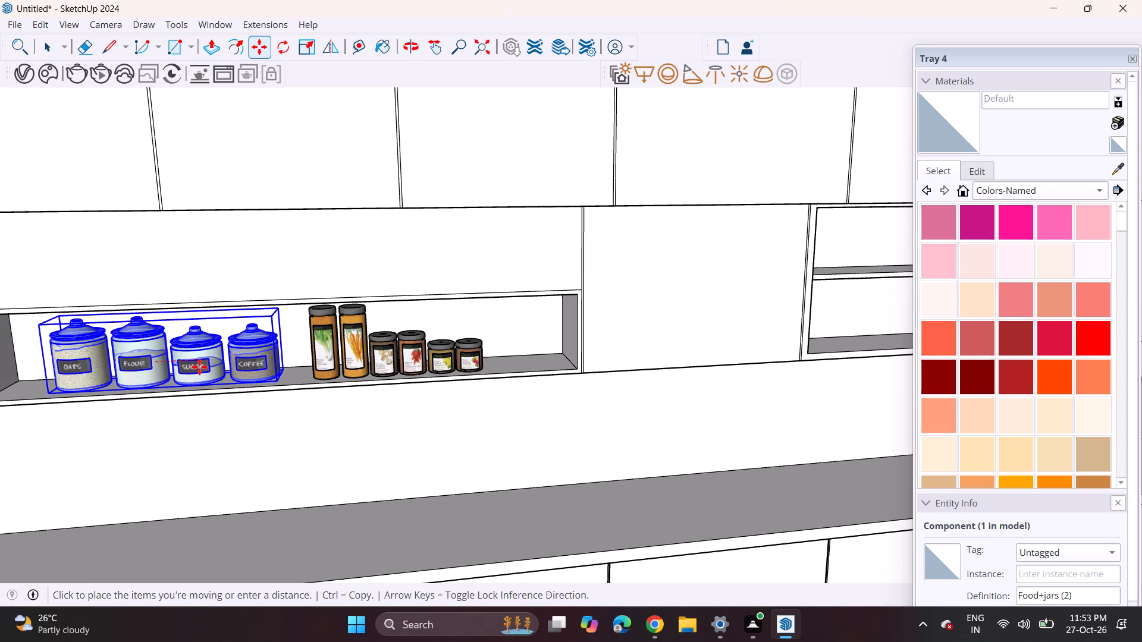
{"action": "left_click", "coordinate": [199, 367]}
{"action": "key", "text": "space"}
{"action": "left_click", "coordinate": [344, 263]}
Examine the canister and jar arrangement in the long niche, the full cabinet run and the empty two-shelf niche.
{"action": "middle_click_drag", "start_coordinate": [343, 329], "coordinate": [317, 305]}
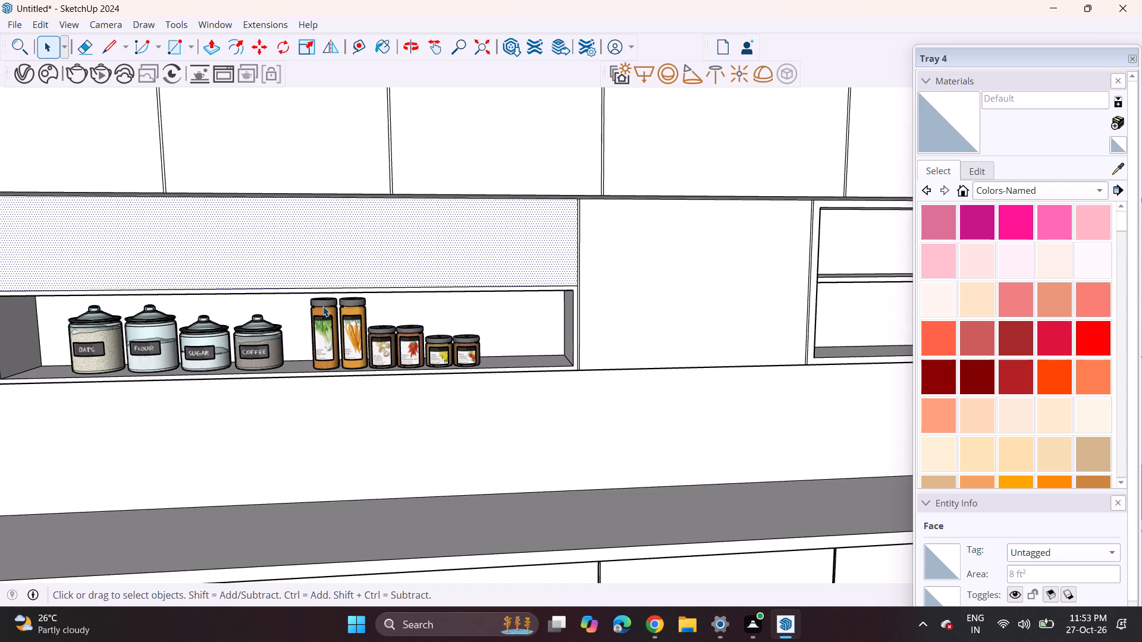
{"action": "scroll", "coordinate": [323, 306], "scroll_direction": "up", "scroll_amount": 1}
{"action": "scroll", "coordinate": [323, 306], "scroll_direction": "down", "scroll_amount": 4}
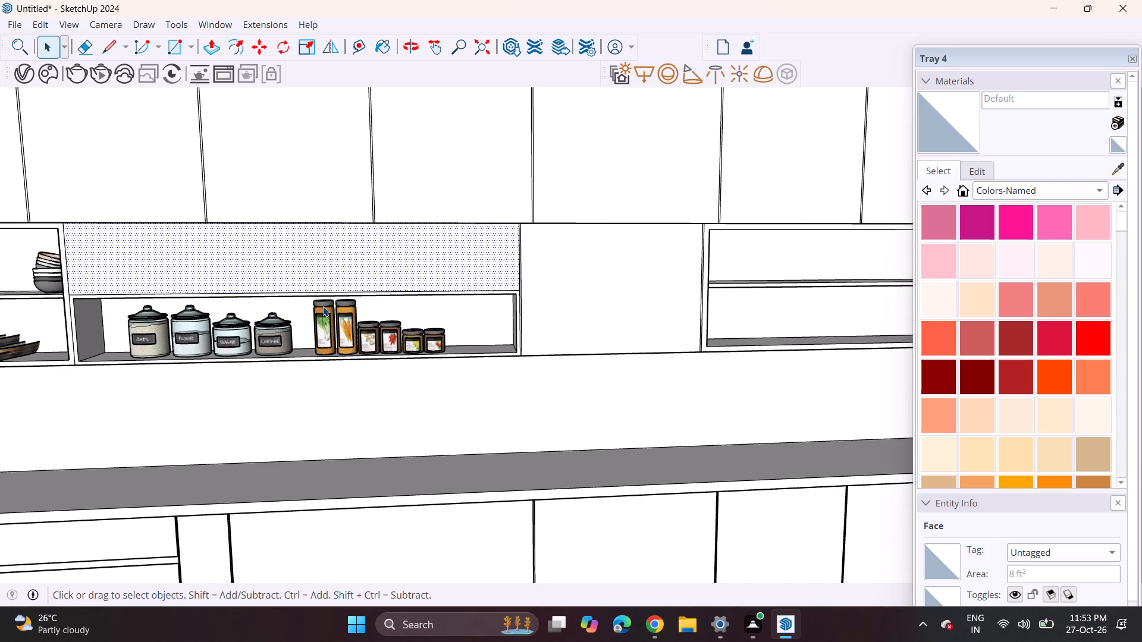
{"action": "scroll", "coordinate": [323, 306], "scroll_direction": "down", "scroll_amount": 2}
{"action": "scroll", "coordinate": [323, 306], "scroll_direction": "up", "scroll_amount": 1}
{"action": "scroll", "coordinate": [323, 306], "scroll_direction": "down", "scroll_amount": 4}
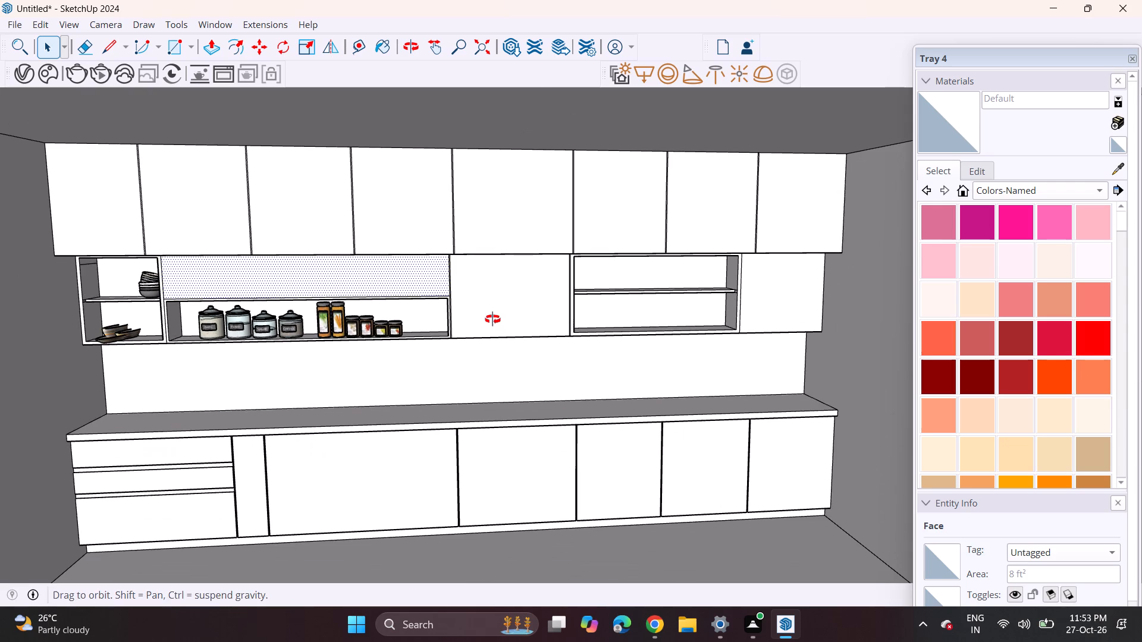
{"action": "middle_click_drag", "start_coordinate": [493, 329], "coordinate": [370, 345], "text": "shift"}
{"action": "middle_click_drag", "start_coordinate": [374, 345], "coordinate": [384, 348]}
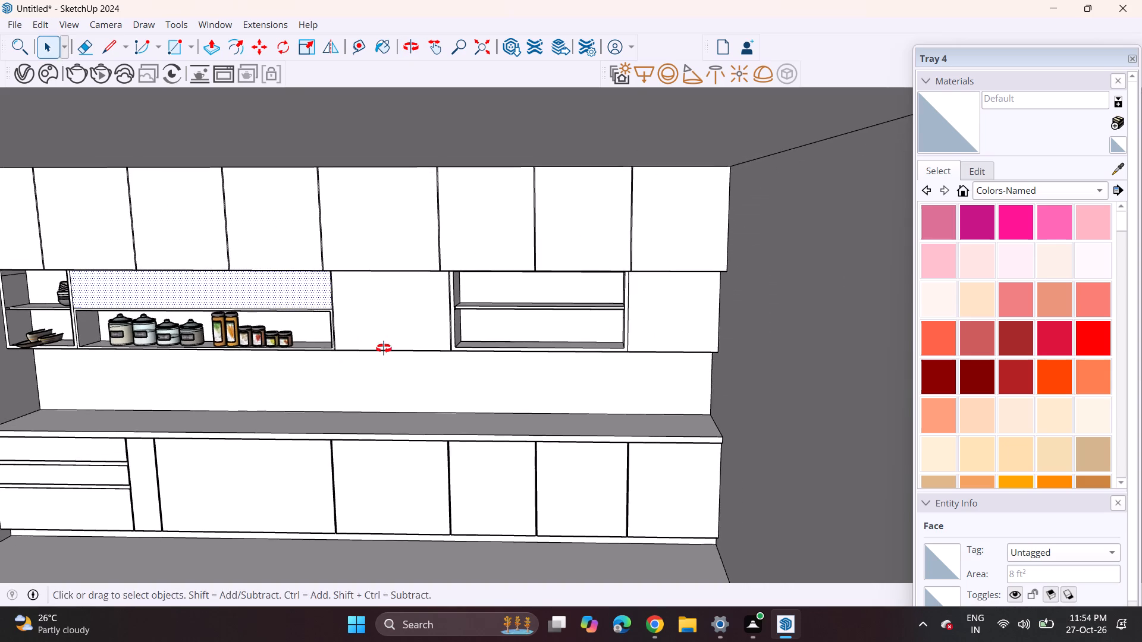
{"action": "middle_click_drag", "start_coordinate": [384, 348], "coordinate": [419, 345]}
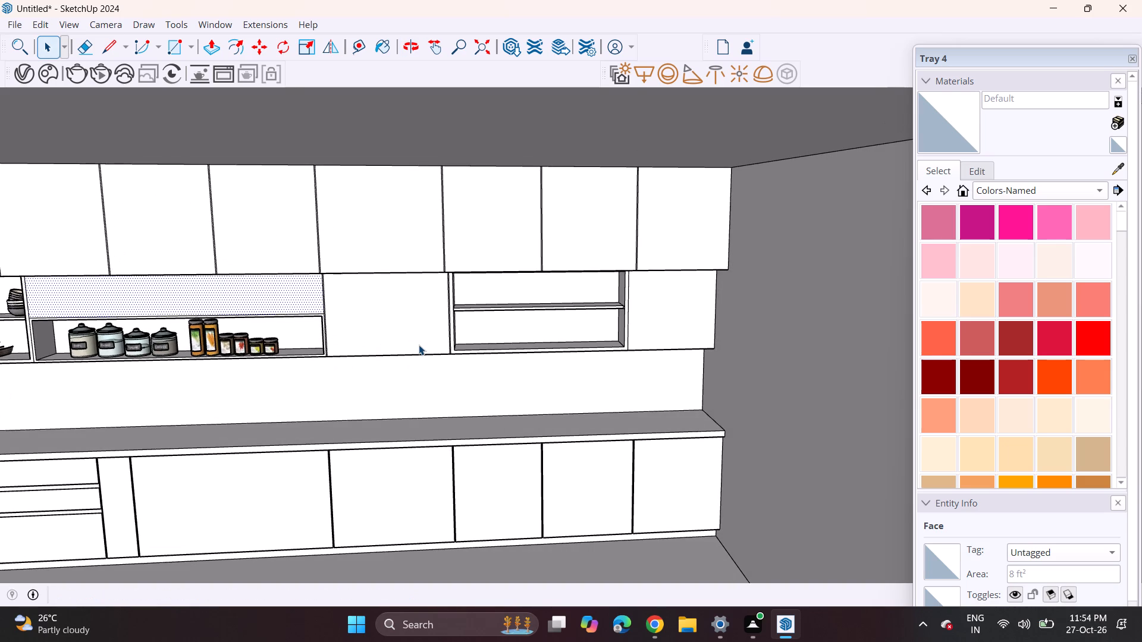
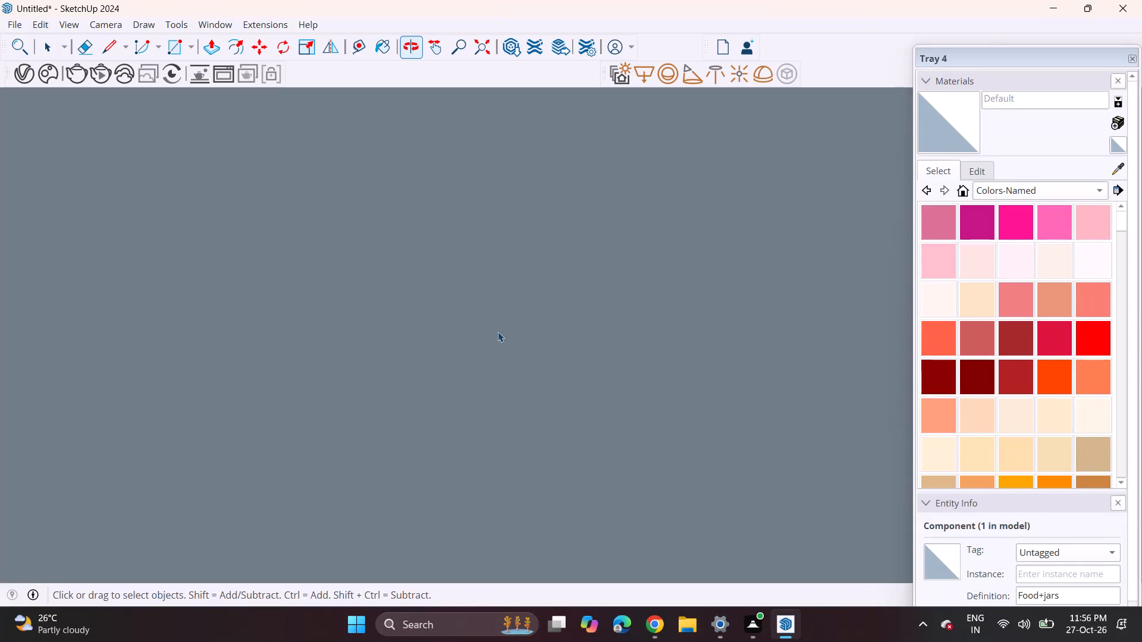
Move the Food+jars set slightly along the two-shelf niche's lower level, closer to the takeaway coffee cups.
{"action": "scroll", "coordinate": [495, 332], "scroll_direction": "up", "scroll_amount": 1}
{"action": "middle_click_drag", "start_coordinate": [495, 365], "coordinate": [434, 266]}
{"action": "middle_click_drag", "start_coordinate": [524, 410], "coordinate": [481, 267]}
{"action": "middle_click_drag", "start_coordinate": [520, 456], "coordinate": [397, 266], "text": "shift"}
{"action": "scroll", "coordinate": [515, 456], "scroll_direction": "up", "scroll_amount": 1, "text": "shift"}
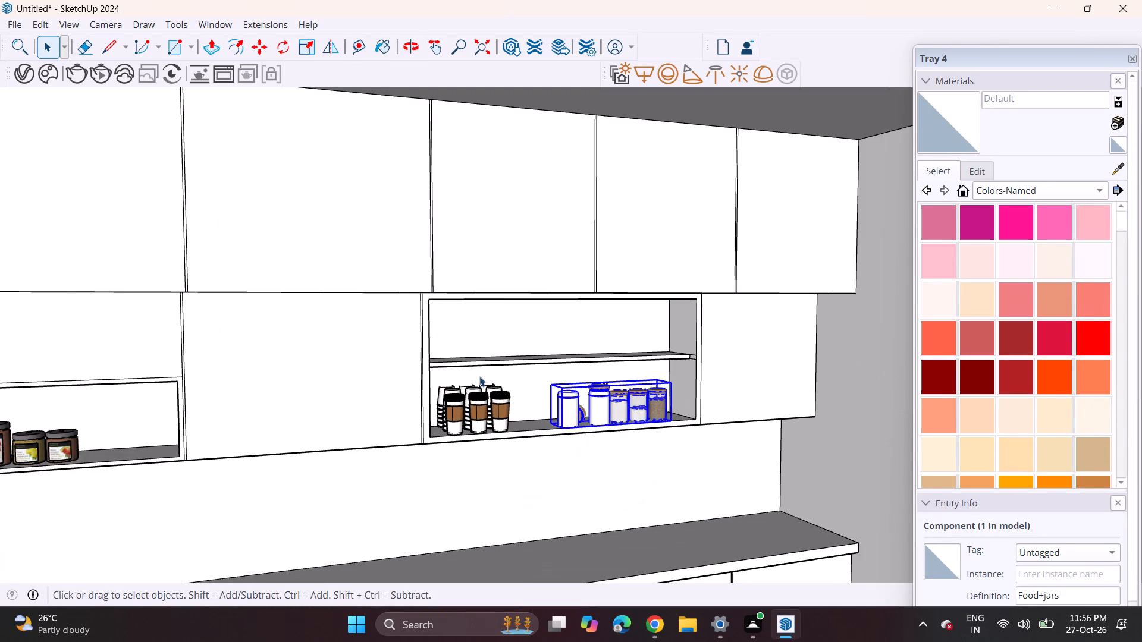
{"action": "middle_click_drag", "start_coordinate": [479, 376], "coordinate": [506, 407]}
{"action": "scroll", "coordinate": [505, 440], "scroll_direction": "up", "scroll_amount": 8}
{"action": "left_click", "coordinate": [672, 414]}
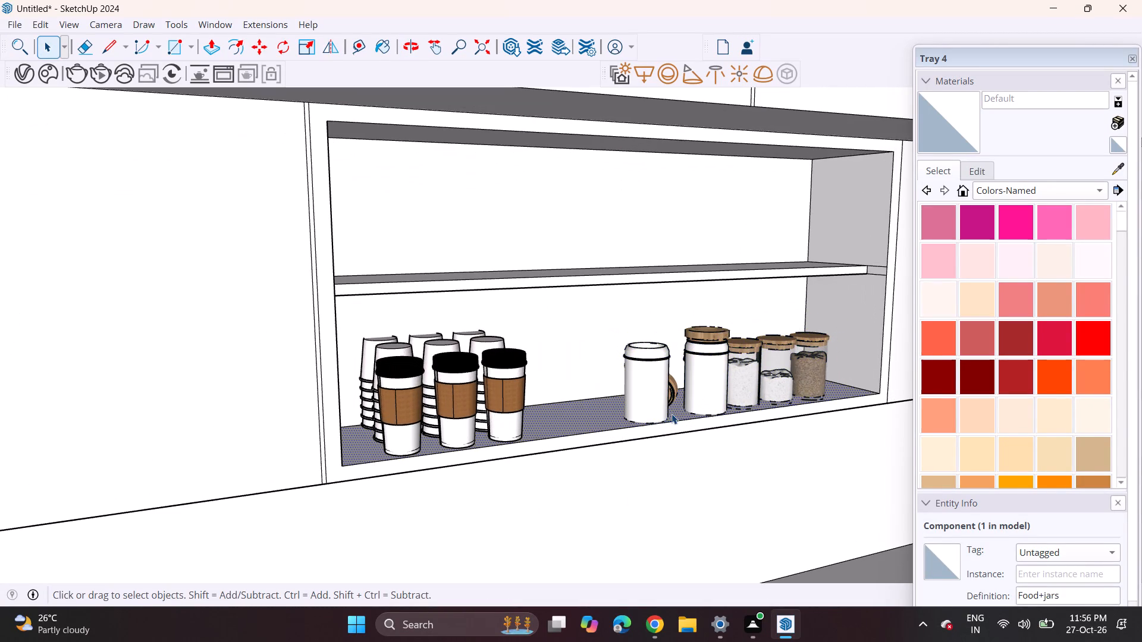
{"action": "left_click", "coordinate": [678, 382]}
{"action": "key", "text": "m"}
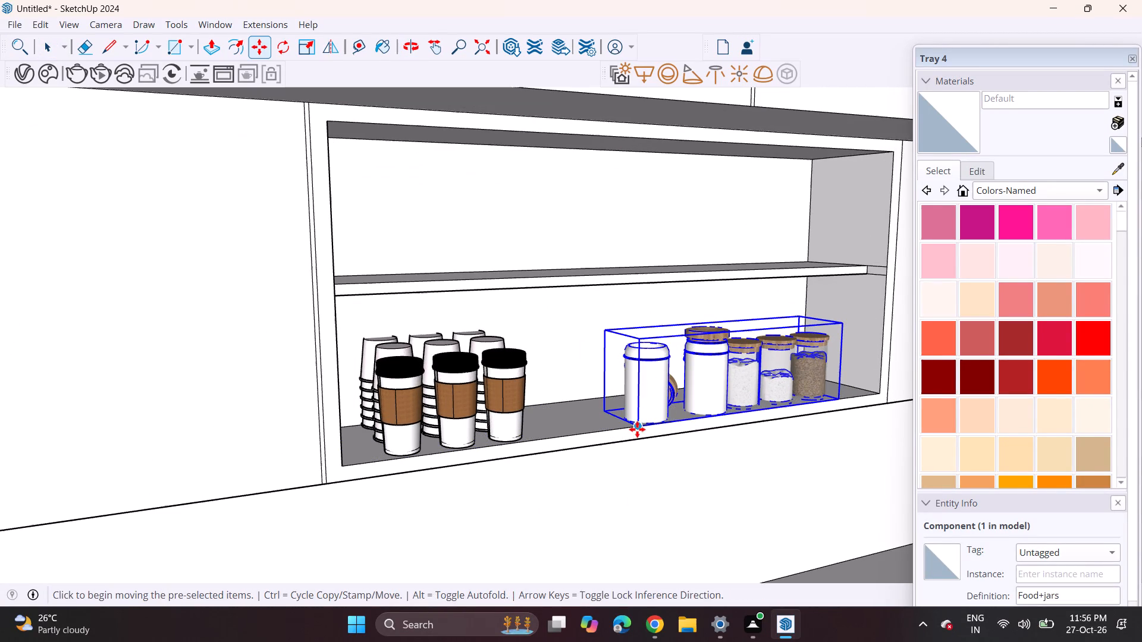
{"action": "left_click", "coordinate": [637, 429]}
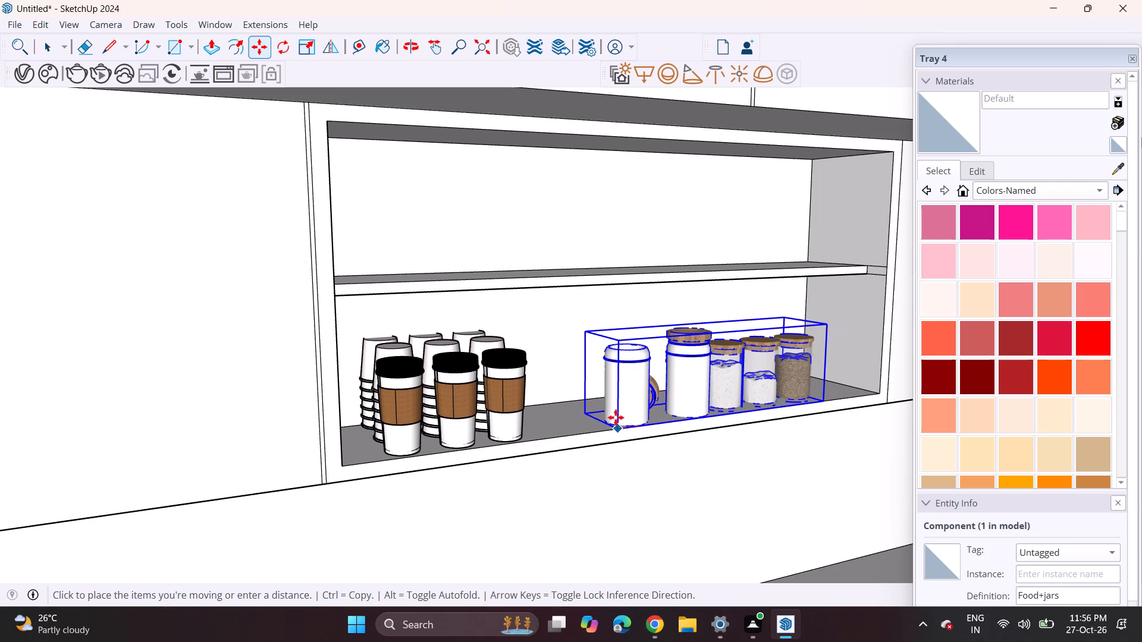
{"action": "left_click", "coordinate": [616, 415]}
{"action": "middle_click_drag", "start_coordinate": [690, 429], "coordinate": [593, 423]}
{"action": "key", "text": "space"}
{"action": "left_click", "coordinate": [597, 454]}
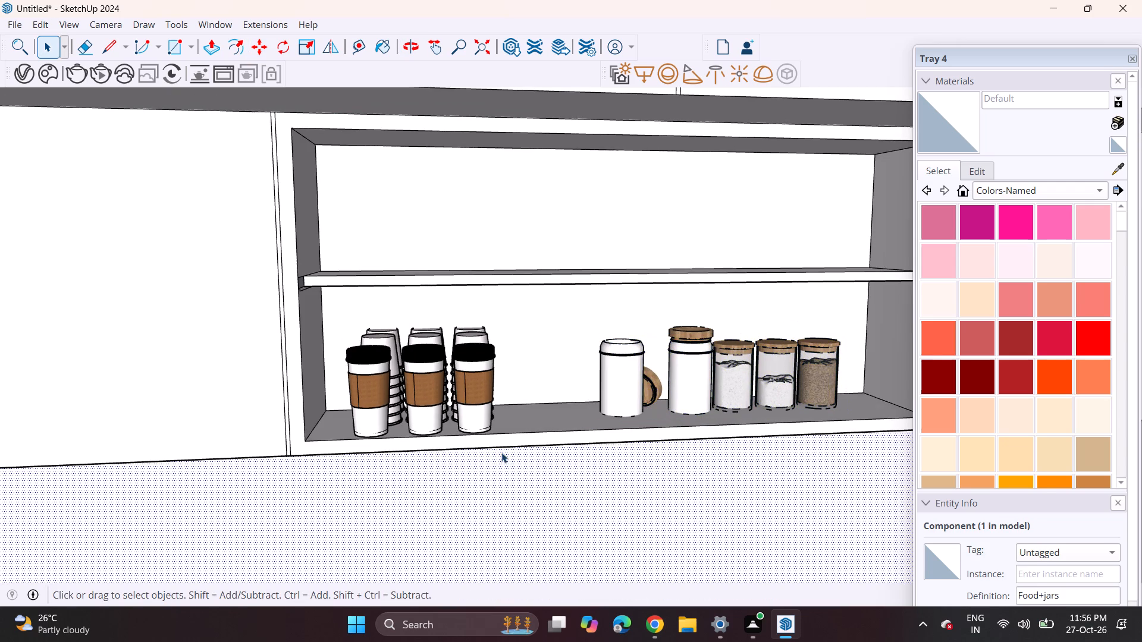
Import the Sans+titre (1) cup model from Downloads and place it at the worktop below the two-shelf niche.
{"action": "left_click", "coordinate": [20, 26]}
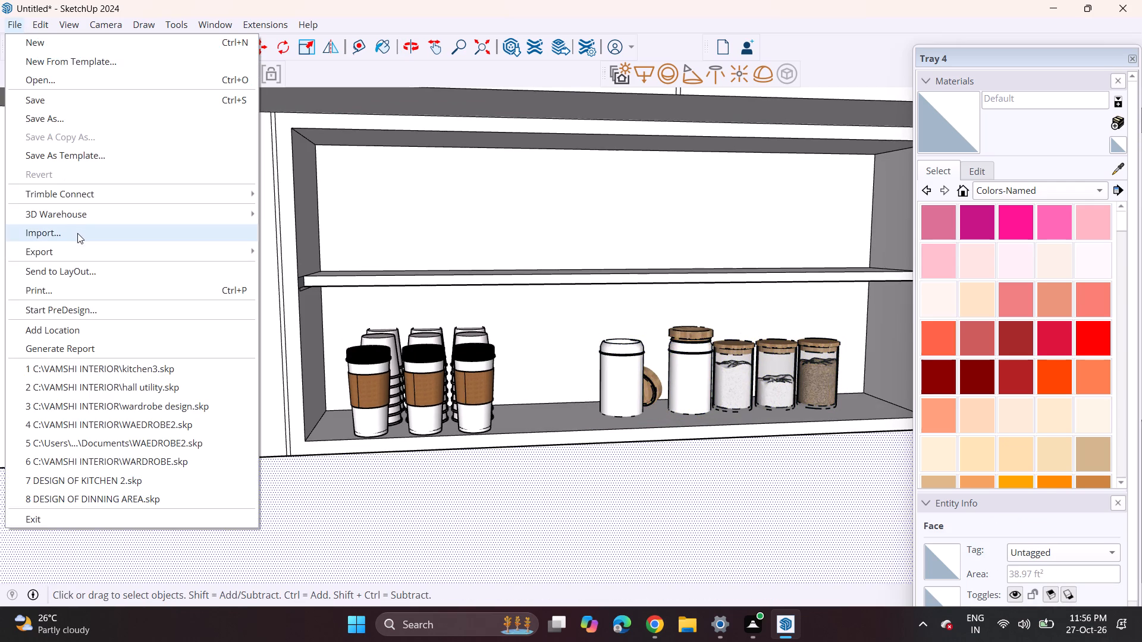
{"action": "left_click", "coordinate": [77, 233]}
{"action": "scroll", "coordinate": [408, 237], "scroll_direction": "down", "scroll_amount": 15}
{"action": "scroll", "coordinate": [409, 243], "scroll_direction": "up", "scroll_amount": 1}
{"action": "scroll", "coordinate": [409, 243], "scroll_direction": "down", "scroll_amount": 2}
{"action": "scroll", "coordinate": [409, 244], "scroll_direction": "up", "scroll_amount": 1}
{"action": "scroll", "coordinate": [409, 244], "scroll_direction": "down", "scroll_amount": 5}
{"action": "scroll", "coordinate": [409, 244], "scroll_direction": "up", "scroll_amount": 1}
{"action": "scroll", "coordinate": [409, 244], "scroll_direction": "down", "scroll_amount": 10}
{"action": "scroll", "coordinate": [409, 244], "scroll_direction": "up", "scroll_amount": 1}
{"action": "scroll", "coordinate": [409, 244], "scroll_direction": "down", "scroll_amount": 7}
{"action": "scroll", "coordinate": [409, 244], "scroll_direction": "up", "scroll_amount": 2}
{"action": "scroll", "coordinate": [409, 244], "scroll_direction": "down", "scroll_amount": 6}
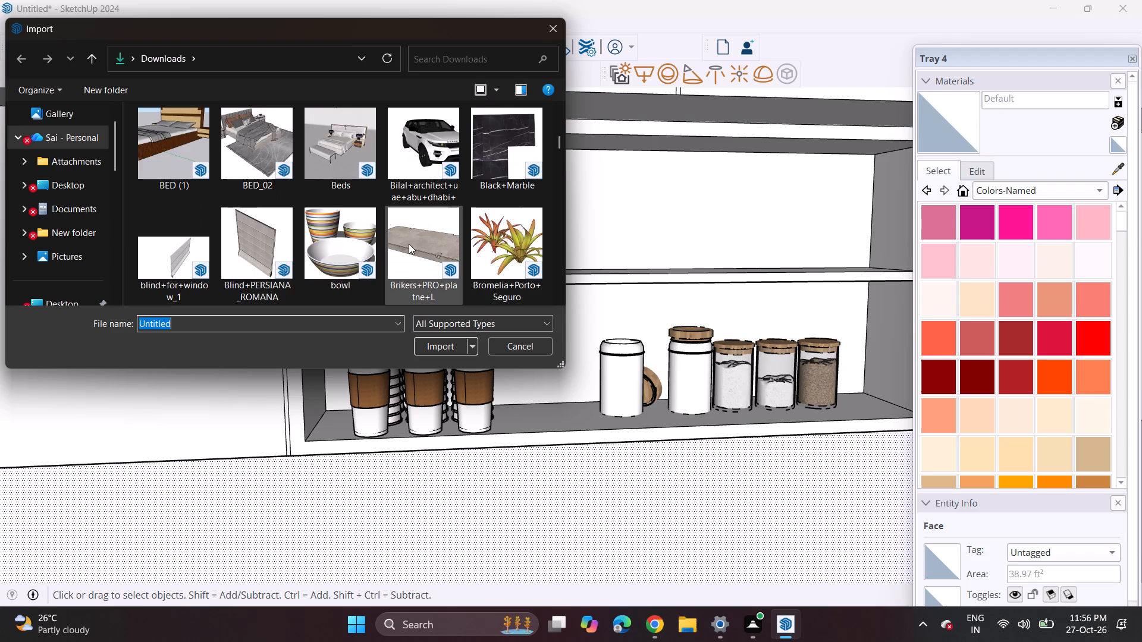
{"action": "scroll", "coordinate": [409, 244], "scroll_direction": "down", "scroll_amount": 12}
{"action": "scroll", "coordinate": [409, 244], "scroll_direction": "up", "scroll_amount": 1}
{"action": "scroll", "coordinate": [409, 244], "scroll_direction": "down", "scroll_amount": 8}
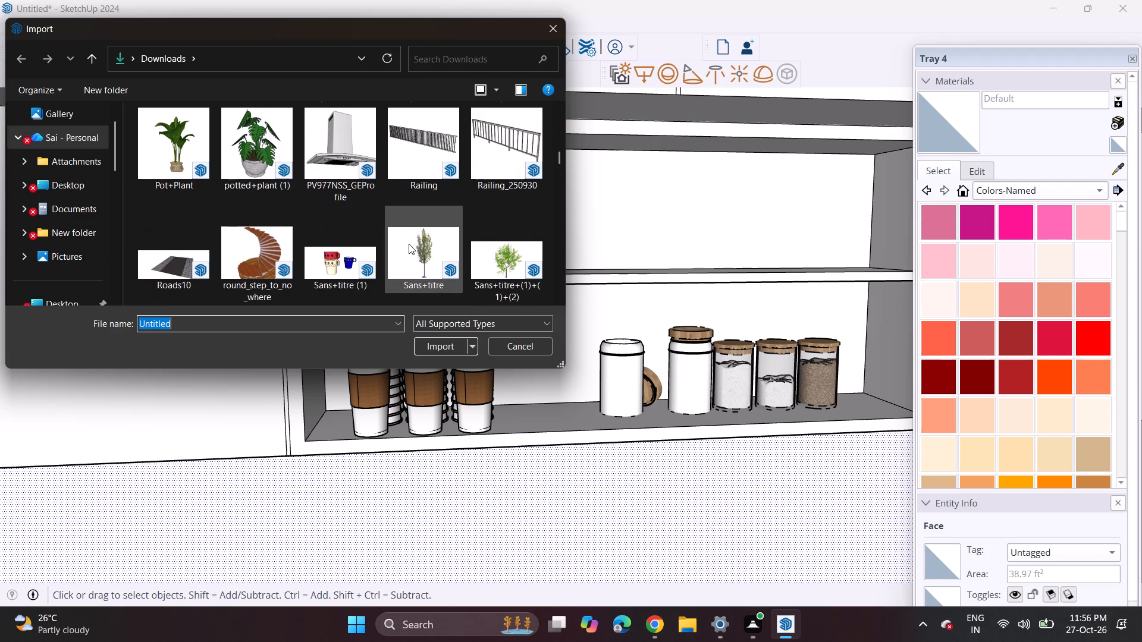
{"action": "scroll", "coordinate": [409, 244], "scroll_direction": "down", "scroll_amount": 1}
{"action": "left_click", "coordinate": [344, 177]}
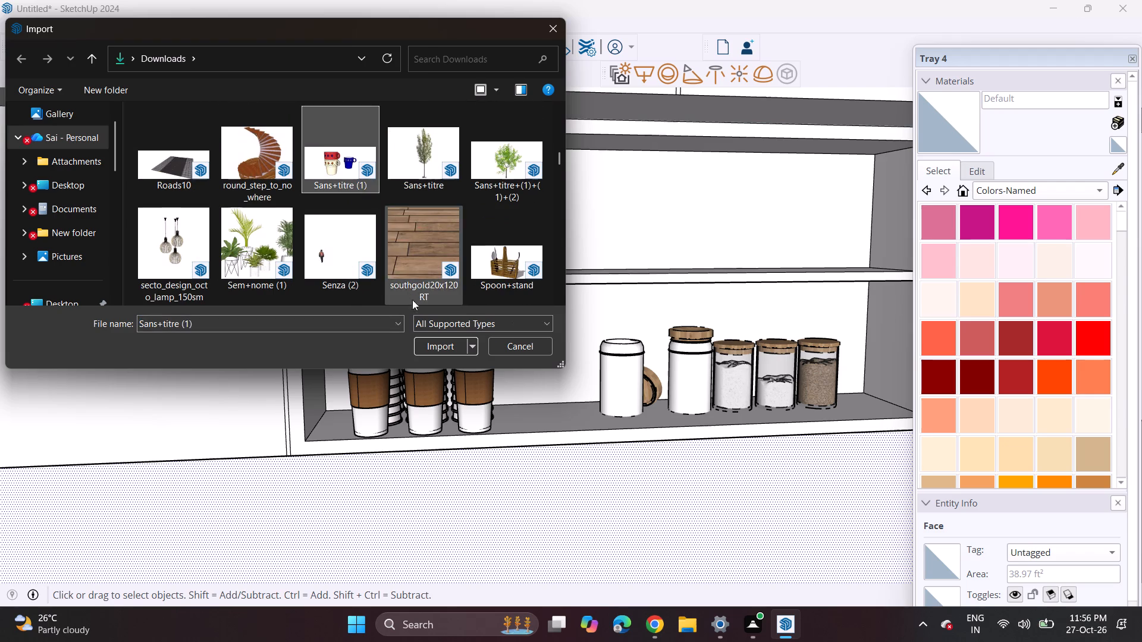
{"action": "left_click", "coordinate": [445, 347]}
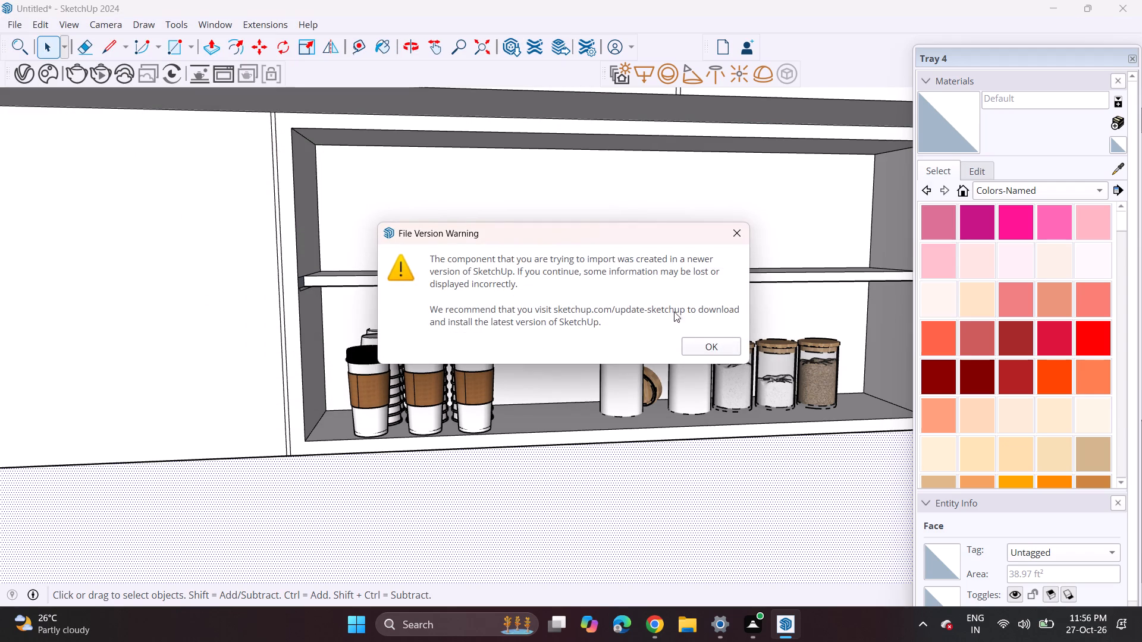
{"action": "left_click", "coordinate": [701, 347]}
{"action": "scroll", "coordinate": [491, 278], "scroll_direction": "down", "scroll_amount": 2}
{"action": "scroll", "coordinate": [488, 278], "scroll_direction": "up", "scroll_amount": 1}
{"action": "scroll", "coordinate": [487, 278], "scroll_direction": "down", "scroll_amount": 11}
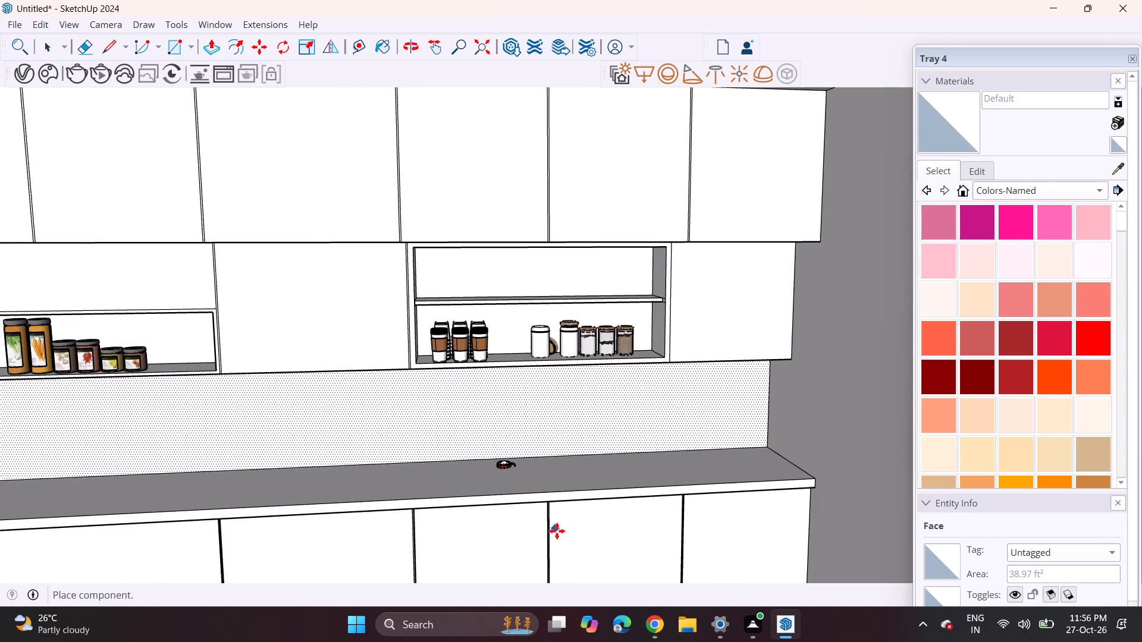
{"action": "left_click", "coordinate": [589, 495]}
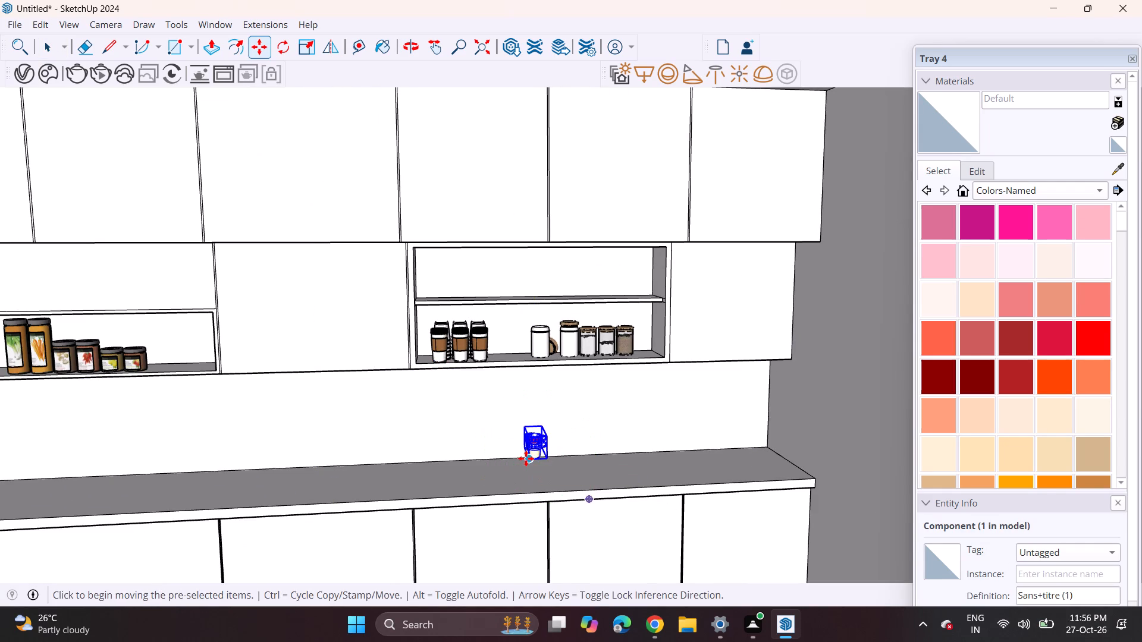
Move the imported patterned cups from the worktop up onto the upper shelf of the two-shelf niche.
{"action": "left_click", "coordinate": [526, 458]}
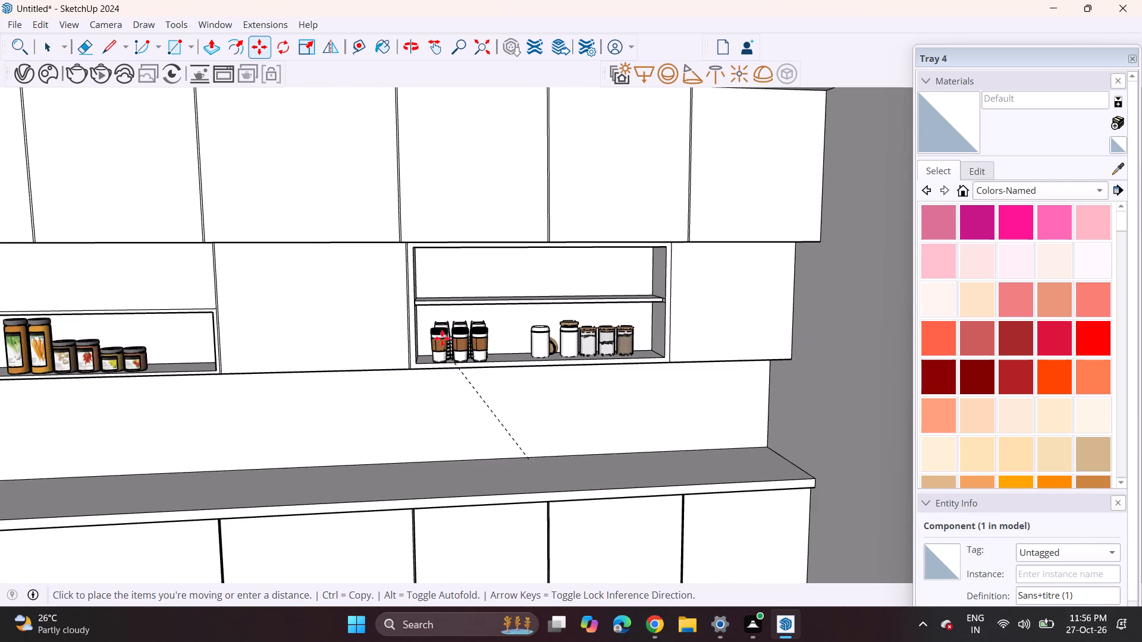
{"action": "left_click", "coordinate": [447, 300]}
{"action": "middle_click_drag", "start_coordinate": [482, 284], "coordinate": [486, 307]}
{"action": "scroll", "coordinate": [475, 284], "scroll_direction": "down", "scroll_amount": 2}
{"action": "scroll", "coordinate": [475, 284], "scroll_direction": "up", "scroll_amount": 5}
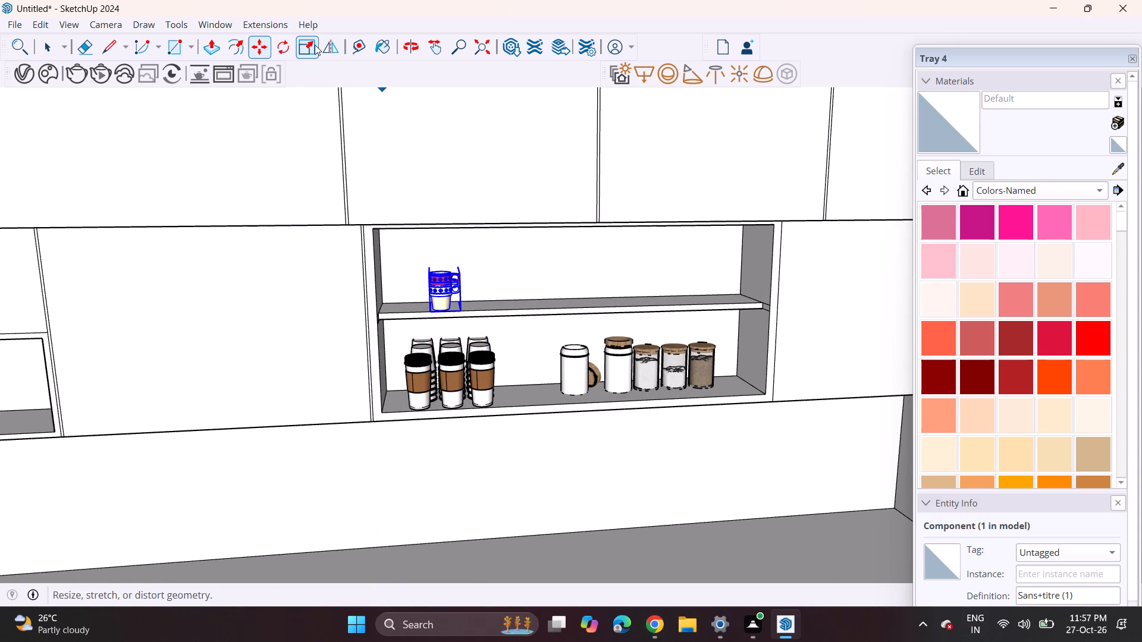
Scale the patterned cups up uniformly so they fill more of the upper shelf's height.
{"action": "left_click", "coordinate": [315, 45]}
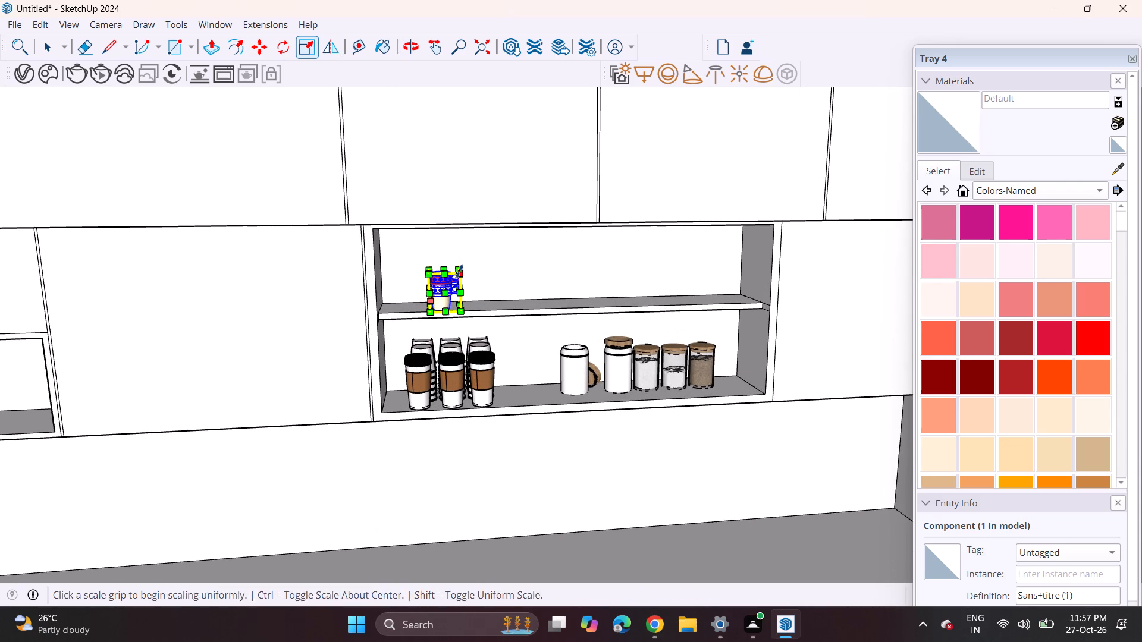
{"action": "left_click", "coordinate": [459, 271]}
{"action": "left_click", "coordinate": [481, 270]}
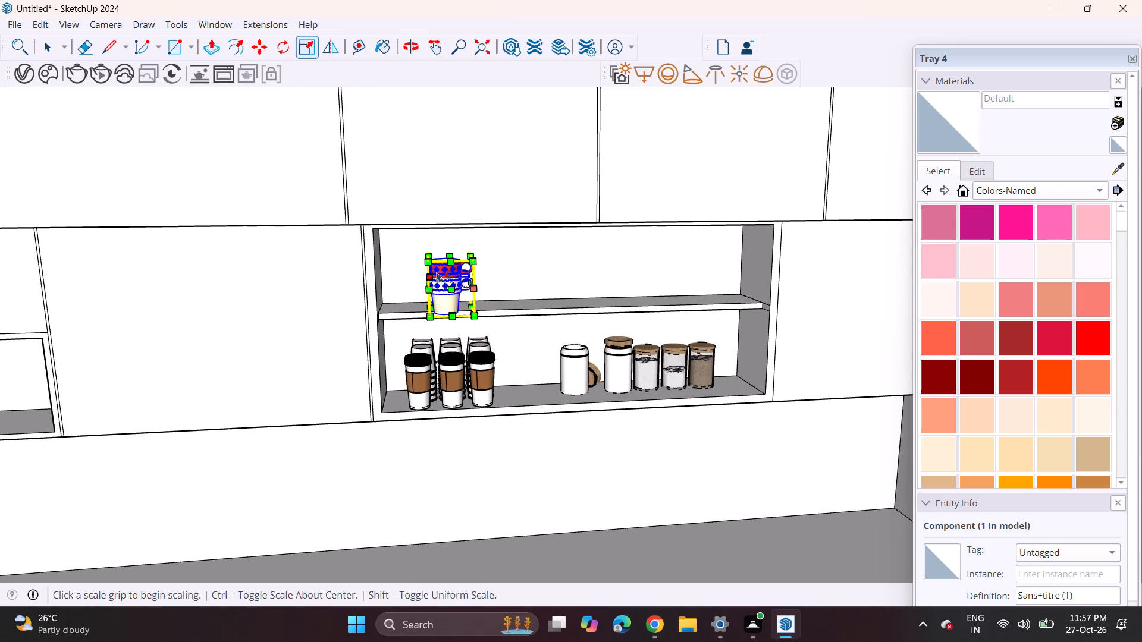
{"action": "middle_click_drag", "start_coordinate": [437, 272], "coordinate": [532, 281]}
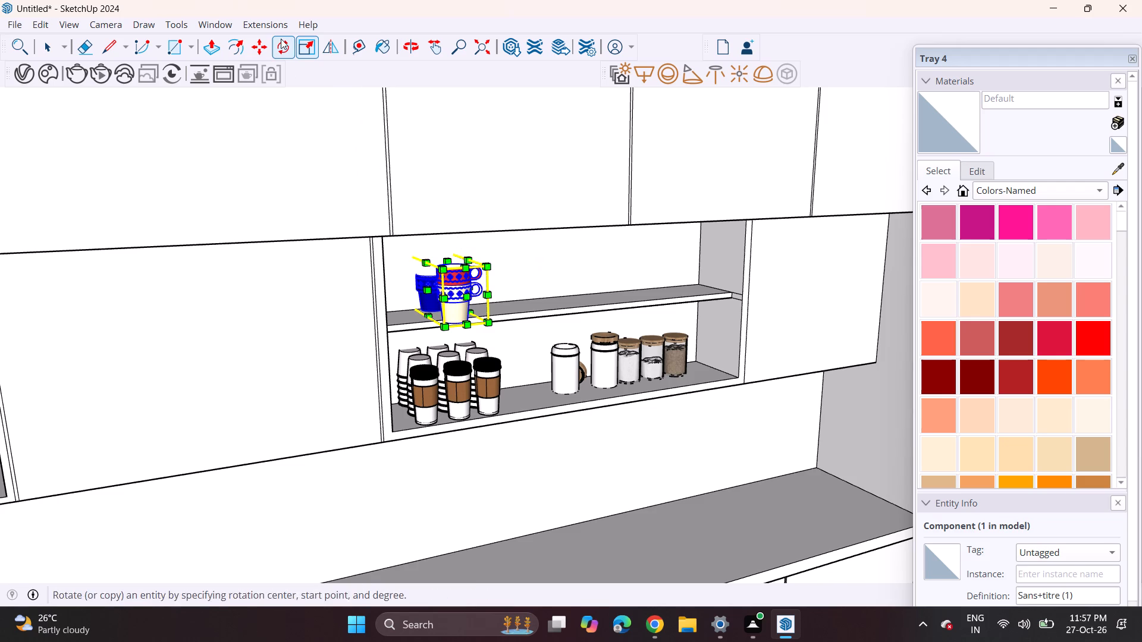
Rotate the patterned cups horizontally by about a quarter turn so they line up along the niche's length.
{"action": "left_click", "coordinate": [281, 39]}
{"action": "middle_click_drag", "start_coordinate": [667, 477], "coordinate": [661, 506]}
{"action": "left_click", "coordinate": [653, 555]}
{"action": "left_click", "coordinate": [695, 545]}
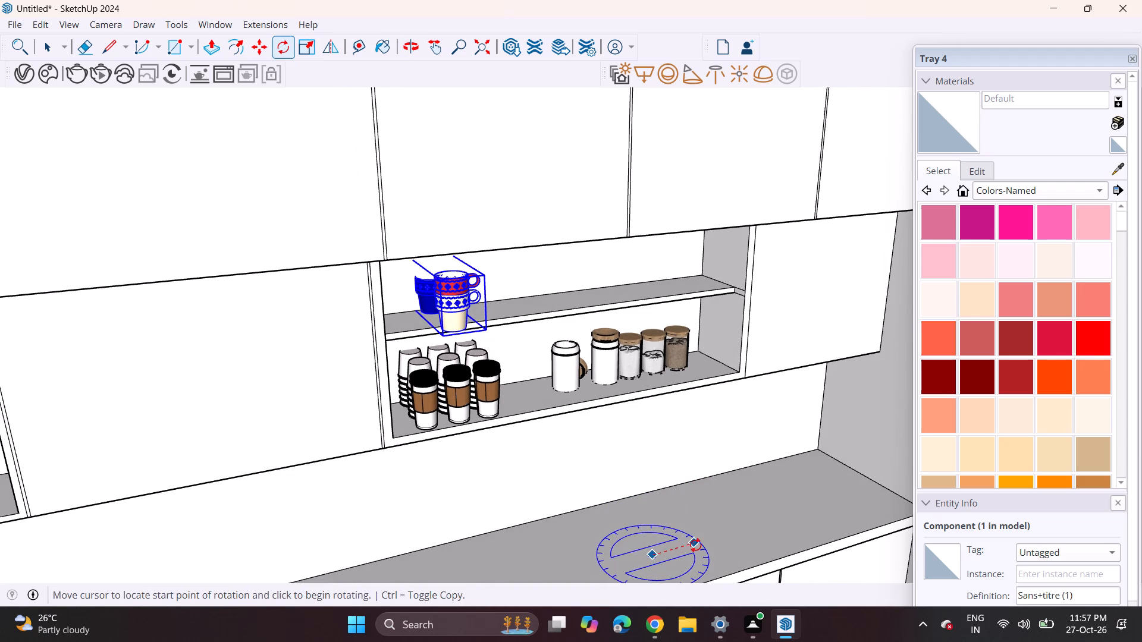
{"action": "left_click", "coordinate": [622, 524]}
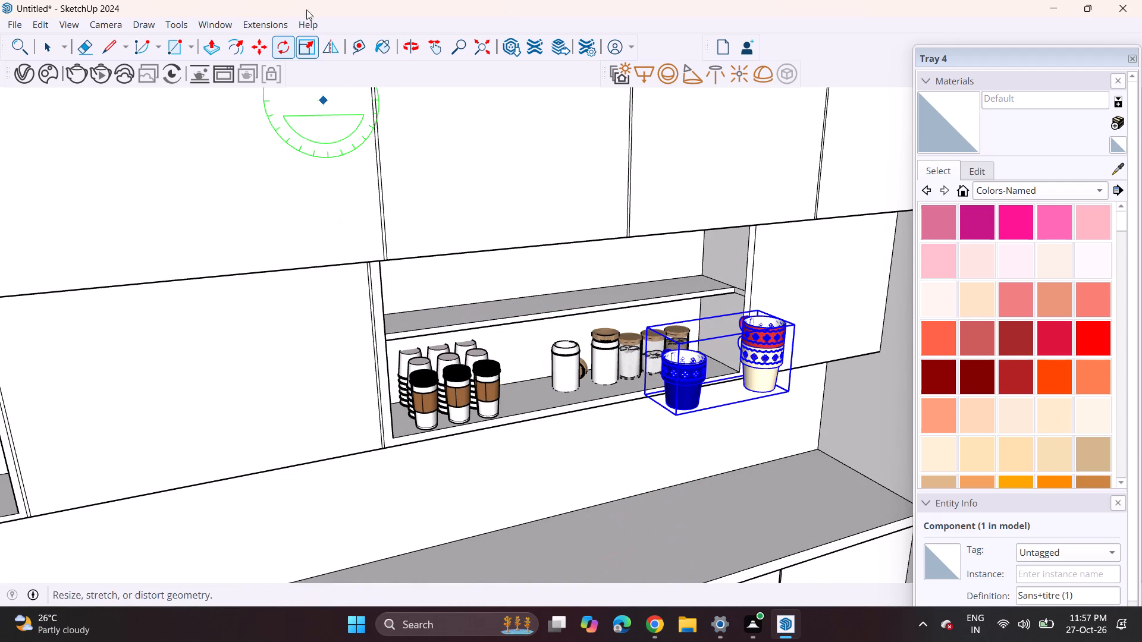
Move the rotated cups back onto the niche's upper shelf, above the takeaway coffee cups.
{"action": "left_click", "coordinate": [268, 45]}
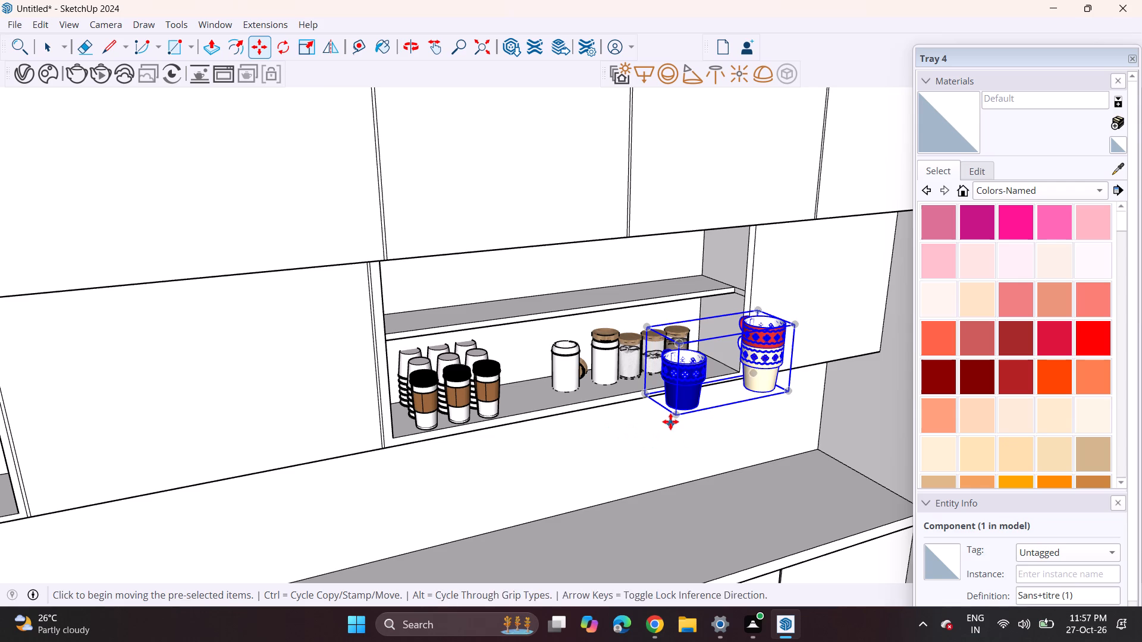
{"action": "left_click", "coordinate": [670, 421]}
{"action": "left_click", "coordinate": [425, 331]}
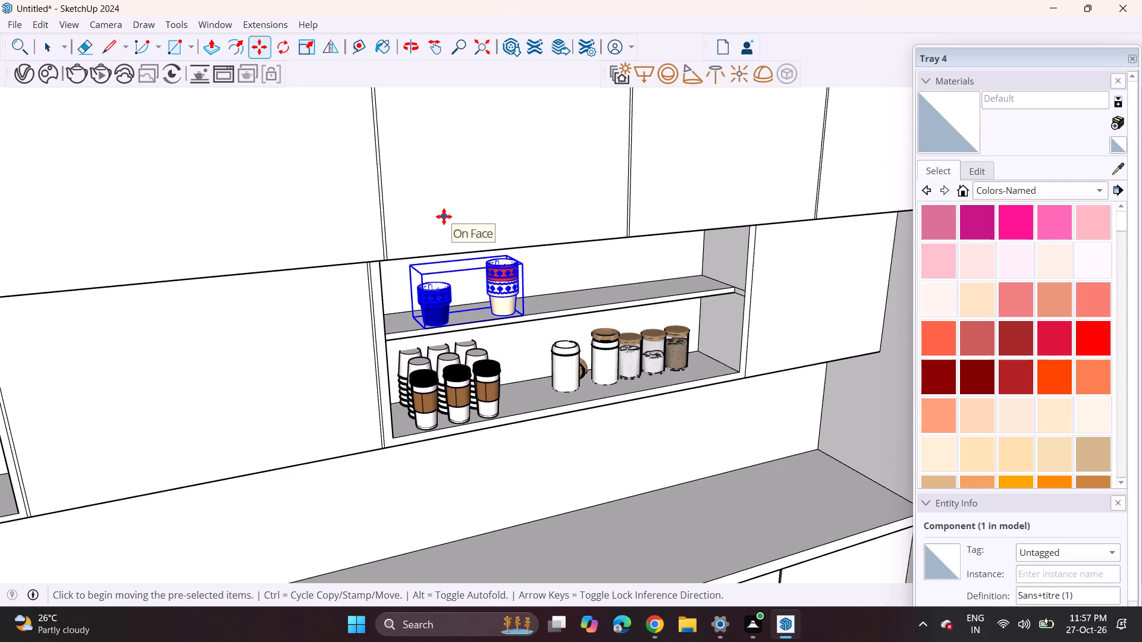
Import the KITCHEN+ITEMS+(1) (1) model from Downloads and place it in the open space beside the kitchen.
{"action": "left_click", "coordinate": [14, 23]}
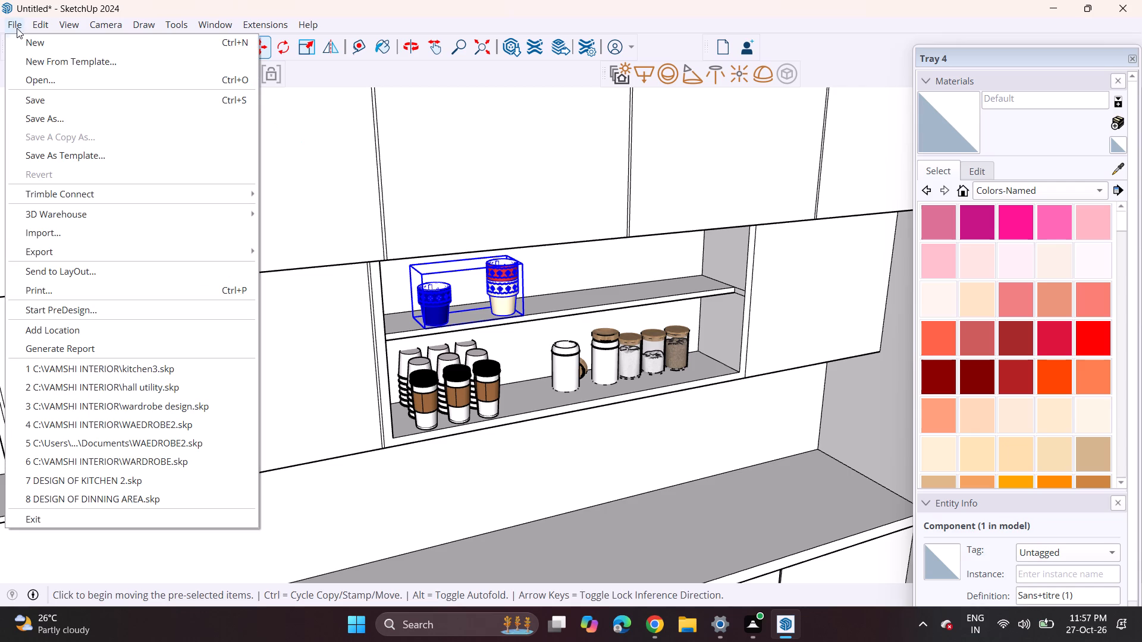
{"action": "left_click", "coordinate": [63, 226]}
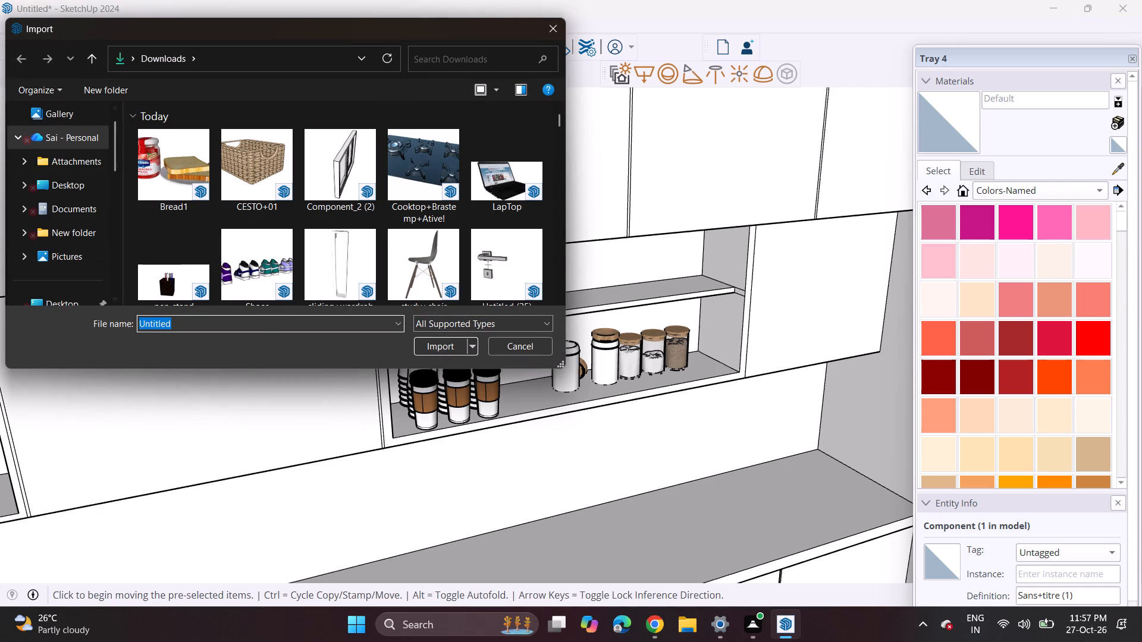
{"action": "scroll", "coordinate": [357, 256], "scroll_direction": "down", "scroll_amount": 3}
{"action": "scroll", "coordinate": [357, 256], "scroll_direction": "up", "scroll_amount": 1}
{"action": "scroll", "coordinate": [357, 256], "scroll_direction": "down", "scroll_amount": 1}
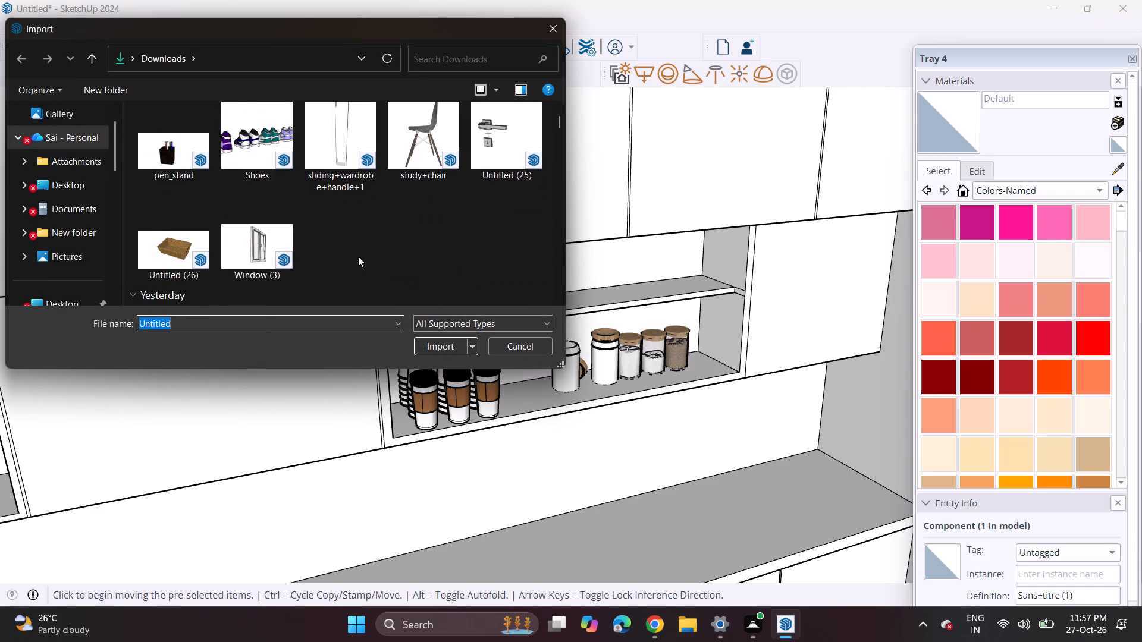
{"action": "scroll", "coordinate": [358, 256], "scroll_direction": "down", "scroll_amount": 4}
{"action": "scroll", "coordinate": [358, 256], "scroll_direction": "up", "scroll_amount": 1}
{"action": "scroll", "coordinate": [358, 256], "scroll_direction": "down", "scroll_amount": 3}
{"action": "scroll", "coordinate": [359, 256], "scroll_direction": "up", "scroll_amount": 1}
{"action": "scroll", "coordinate": [359, 256], "scroll_direction": "down", "scroll_amount": 2}
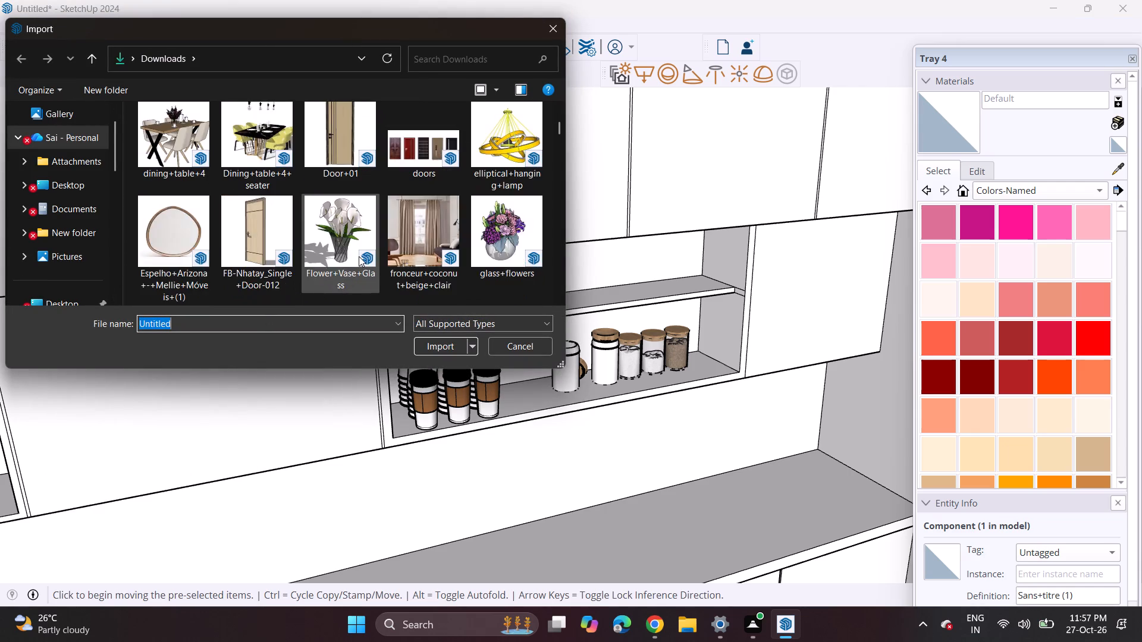
{"action": "scroll", "coordinate": [359, 256], "scroll_direction": "down", "scroll_amount": 11}
{"action": "scroll", "coordinate": [359, 256], "scroll_direction": "up", "scroll_amount": 1}
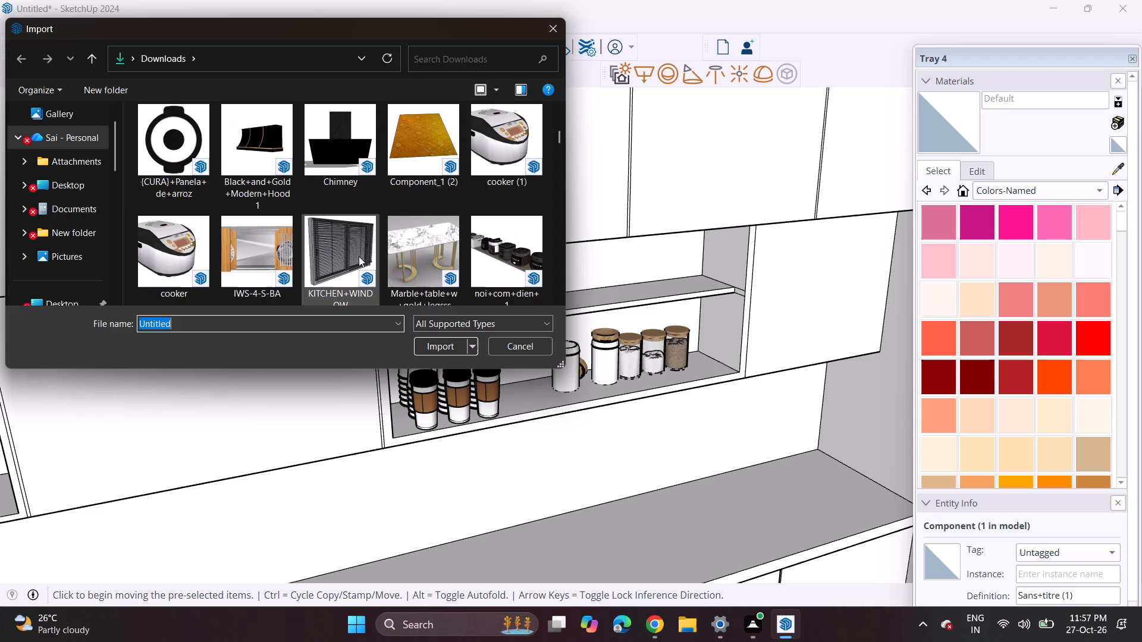
{"action": "scroll", "coordinate": [359, 256], "scroll_direction": "down", "scroll_amount": 10}
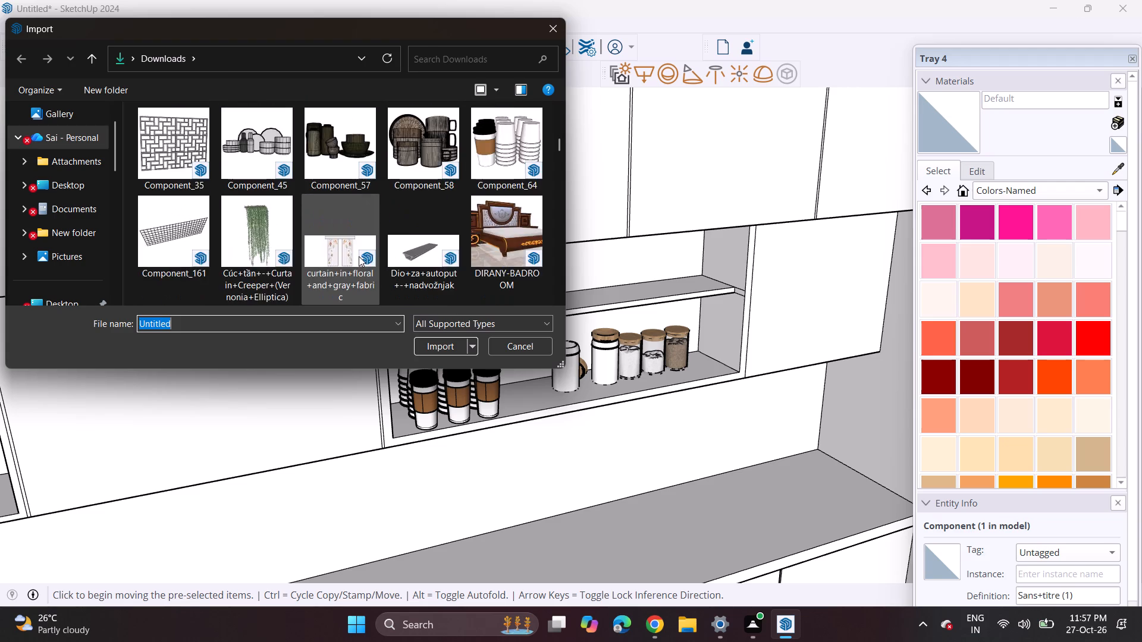
{"action": "scroll", "coordinate": [359, 256], "scroll_direction": "down", "scroll_amount": 1}
{"action": "scroll", "coordinate": [359, 256], "scroll_direction": "up", "scroll_amount": 2}
{"action": "scroll", "coordinate": [359, 256], "scroll_direction": "down", "scroll_amount": 6}
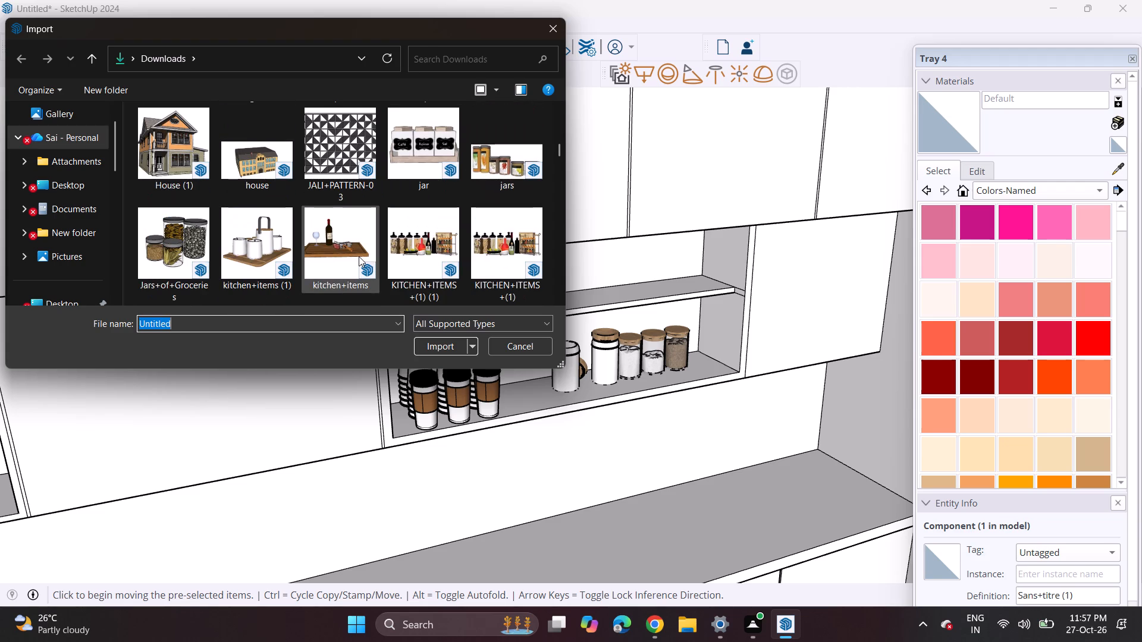
{"action": "left_click", "coordinate": [422, 260]}
{"action": "left_click", "coordinate": [448, 351]}
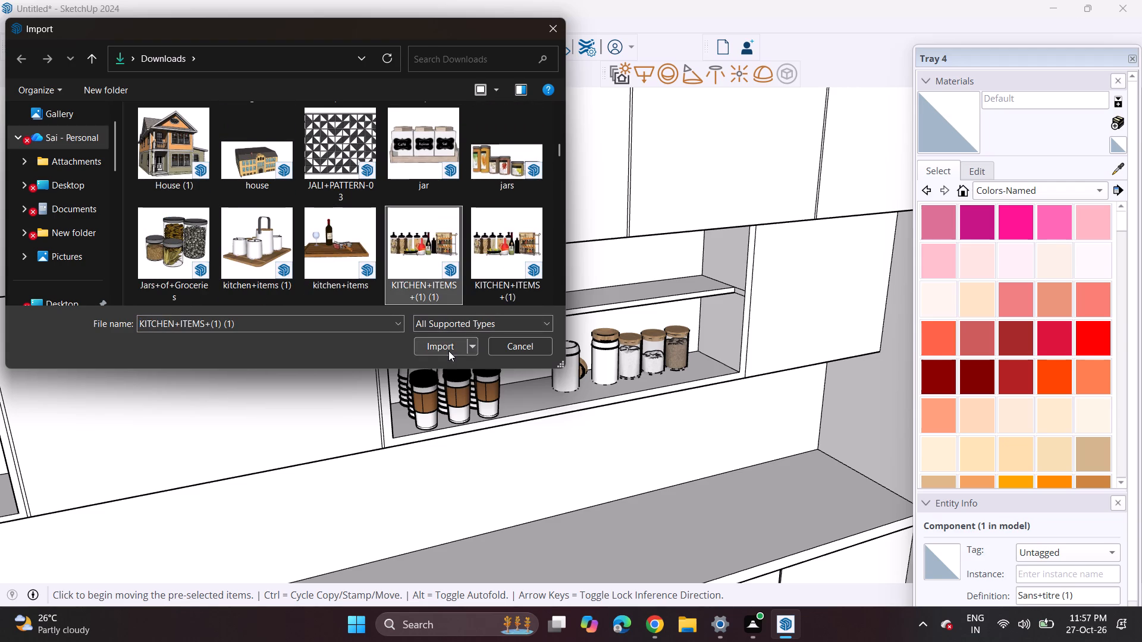
{"action": "scroll", "coordinate": [435, 351], "scroll_direction": "down", "scroll_amount": 1}
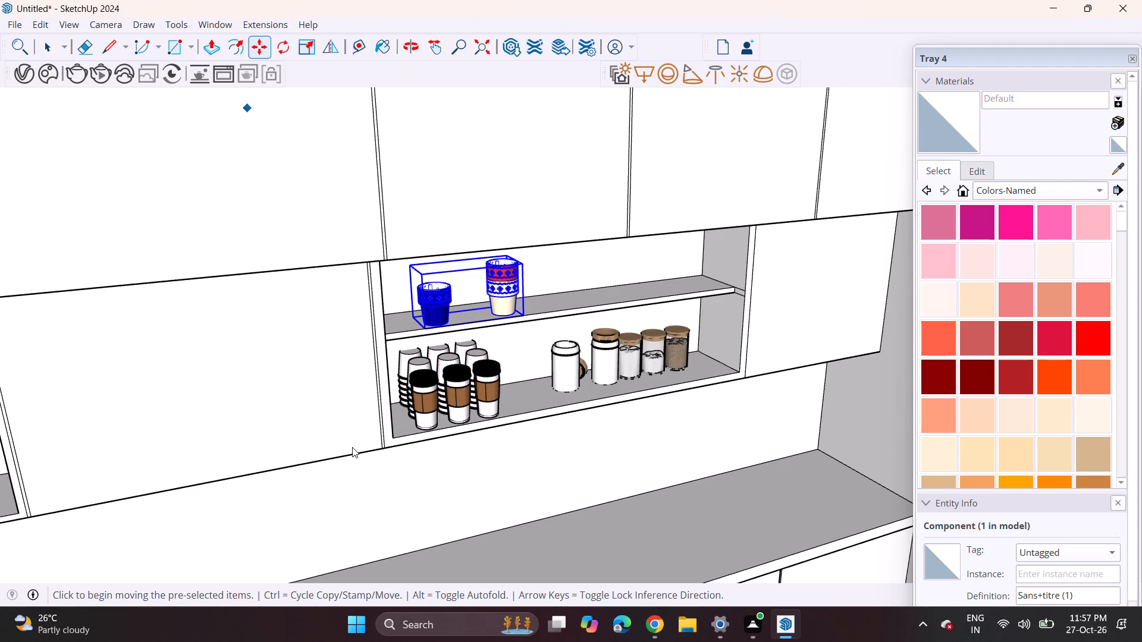
{"action": "left_click", "coordinate": [712, 353]}
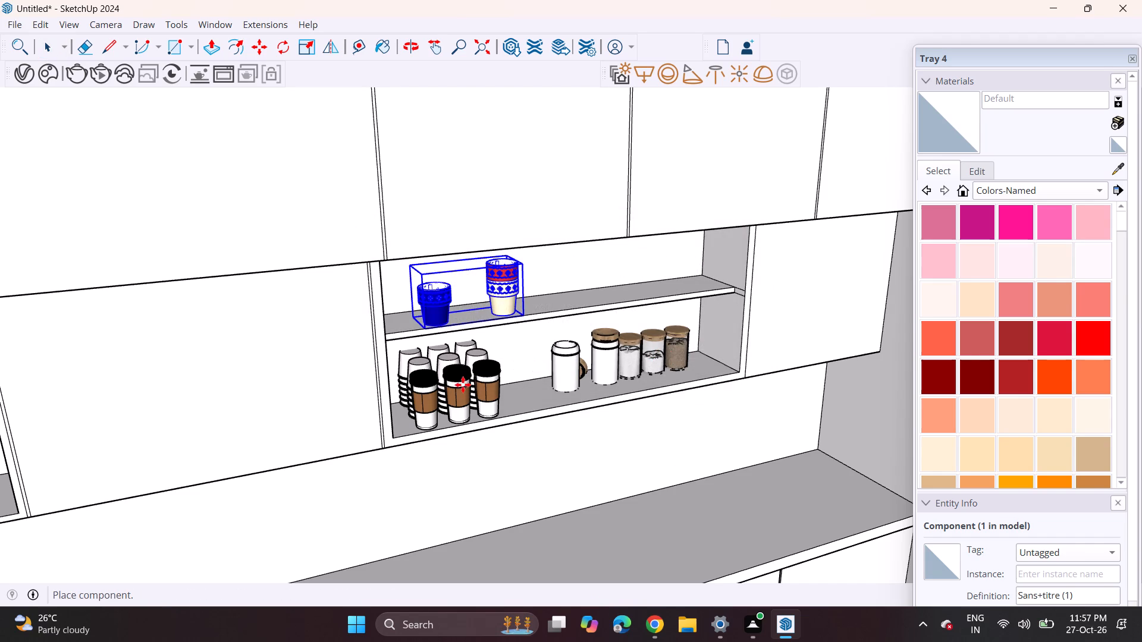
{"action": "scroll", "coordinate": [413, 395], "scroll_direction": "down", "scroll_amount": 6}
{"action": "middle_click_drag", "start_coordinate": [429, 396], "coordinate": [369, 329]}
{"action": "scroll", "coordinate": [369, 329], "scroll_direction": "down", "scroll_amount": 3}
{"action": "scroll", "coordinate": [369, 329], "scroll_direction": "up", "scroll_amount": 1}
{"action": "scroll", "coordinate": [369, 329], "scroll_direction": "down", "scroll_amount": 2}
{"action": "scroll", "coordinate": [369, 329], "scroll_direction": "up", "scroll_amount": 1}
{"action": "scroll", "coordinate": [369, 329], "scroll_direction": "down", "scroll_amount": 8}
{"action": "scroll", "coordinate": [371, 329], "scroll_direction": "up", "scroll_amount": 2}
{"action": "scroll", "coordinate": [371, 329], "scroll_direction": "down", "scroll_amount": 8}
{"action": "scroll", "coordinate": [371, 329], "scroll_direction": "up", "scroll_amount": 2}
{"action": "scroll", "coordinate": [371, 329], "scroll_direction": "down", "scroll_amount": 7}
{"action": "scroll", "coordinate": [371, 329], "scroll_direction": "up", "scroll_amount": 2}
{"action": "scroll", "coordinate": [371, 329], "scroll_direction": "down", "scroll_amount": 9}
{"action": "scroll", "coordinate": [374, 330], "scroll_direction": "up", "scroll_amount": 1}
{"action": "scroll", "coordinate": [374, 330], "scroll_direction": "down", "scroll_amount": 2}
{"action": "scroll", "coordinate": [374, 330], "scroll_direction": "up", "scroll_amount": 1}
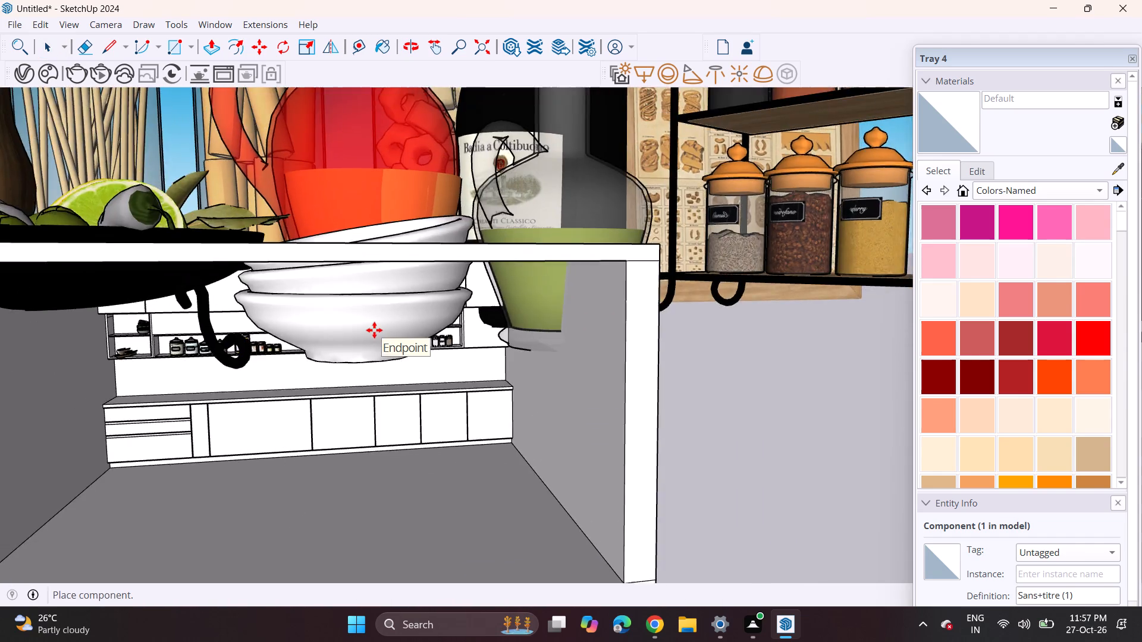
{"action": "scroll", "coordinate": [374, 330], "scroll_direction": "up", "scroll_amount": 1}
{"action": "scroll", "coordinate": [374, 330], "scroll_direction": "down", "scroll_amount": 20}
{"action": "scroll", "coordinate": [374, 330], "scroll_direction": "down", "scroll_amount": 2}
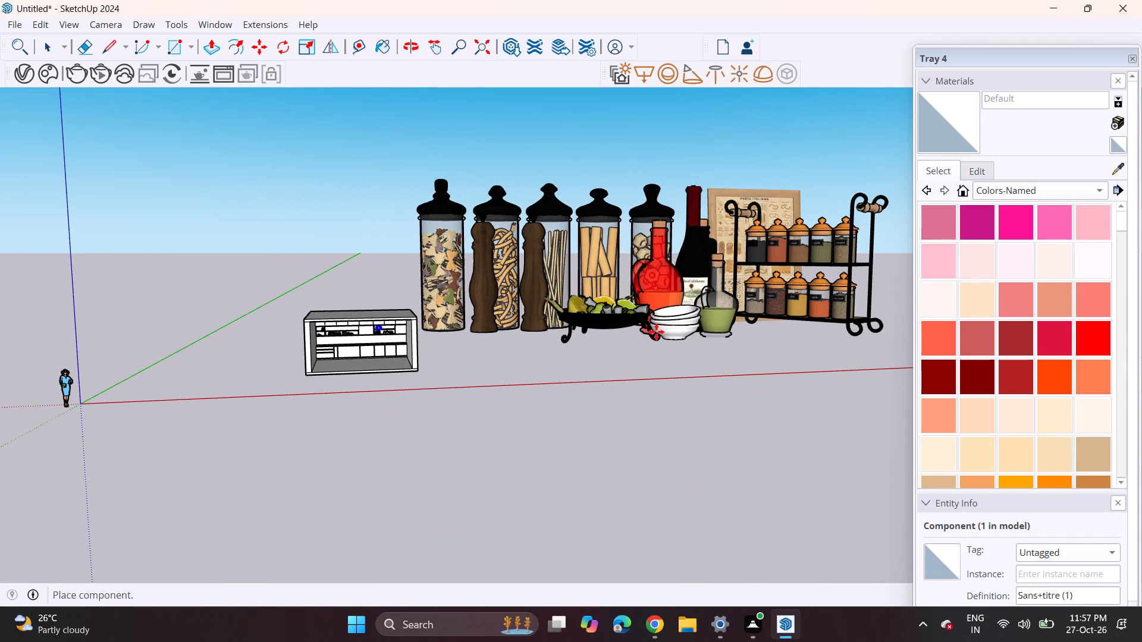
{"action": "left_click", "coordinate": [656, 332]}
Scale the imported kitchen items model down uniformly to a small fraction of its size, small enough for a niche shelf.
{"action": "left_click", "coordinate": [309, 53]}
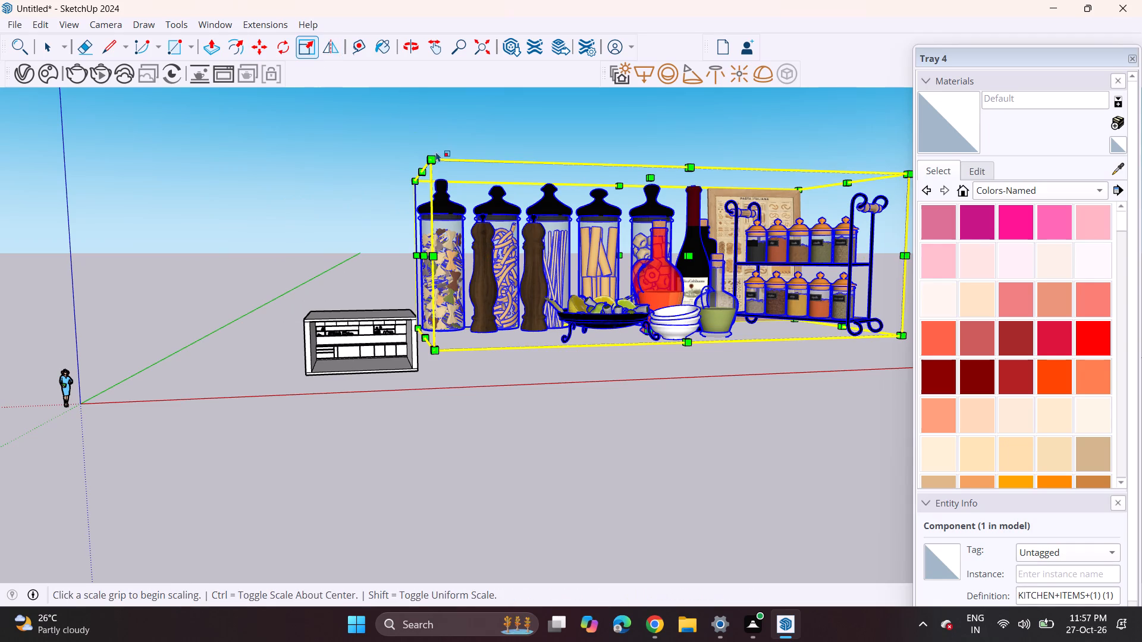
{"action": "left_click", "coordinate": [435, 155]}
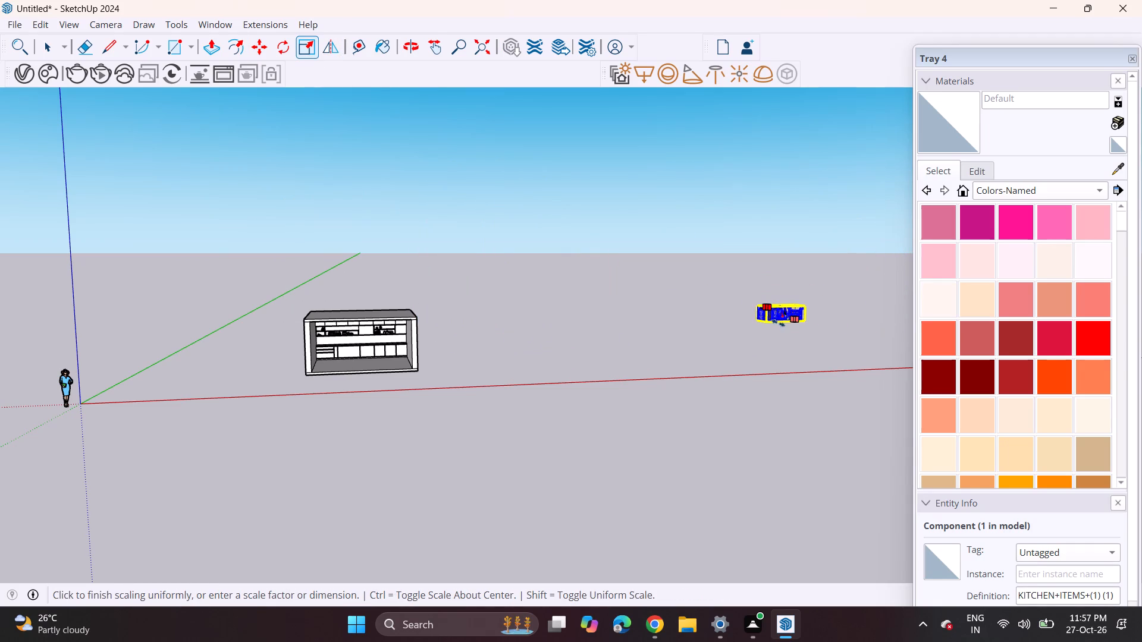
{"action": "left_click", "coordinate": [778, 323]}
{"action": "scroll", "coordinate": [814, 297], "scroll_direction": "up", "scroll_amount": 11}
{"action": "left_click", "coordinate": [802, 314]}
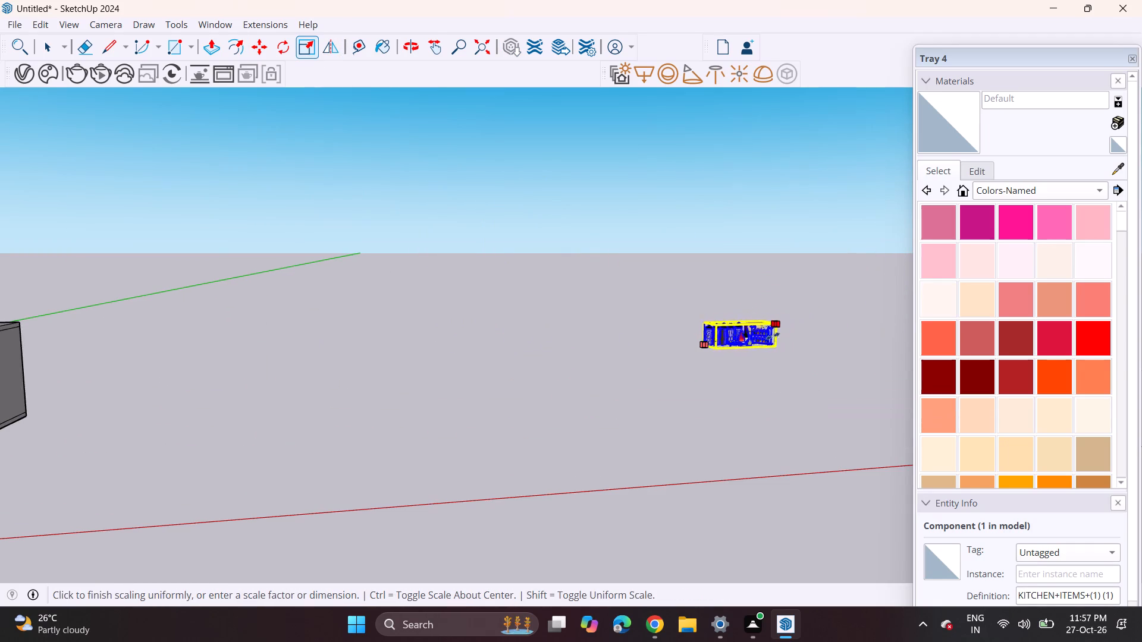
{"action": "left_click", "coordinate": [729, 350]}
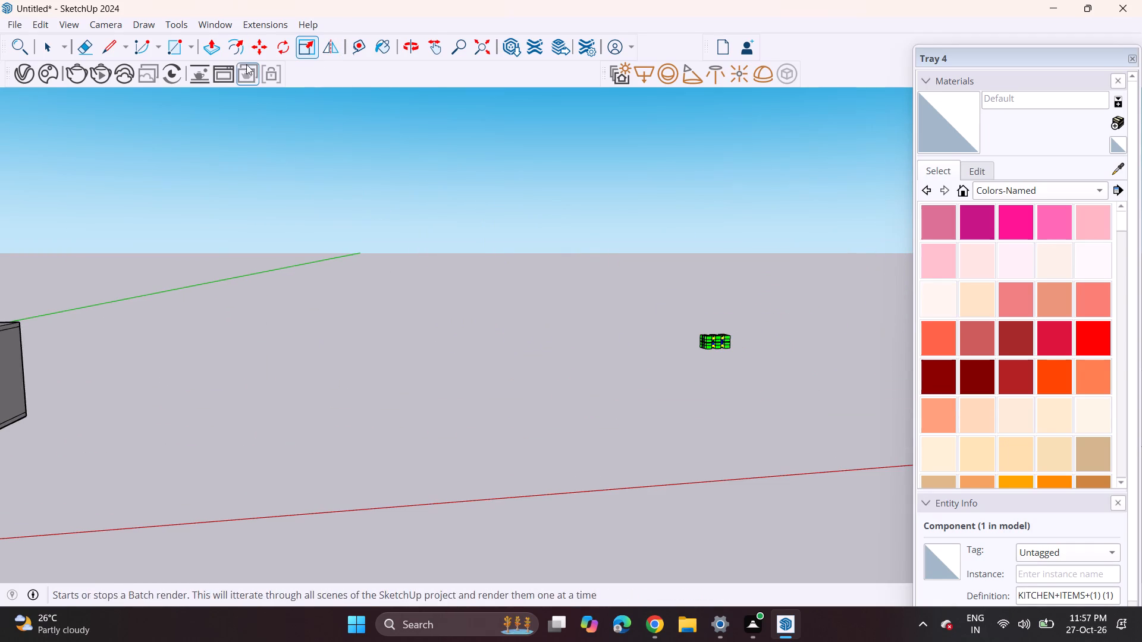
Move the scaled-down kitchen items onto the upper shelf of the two-shelf niche, beside the patterned cups.
{"action": "left_click", "coordinate": [248, 53]}
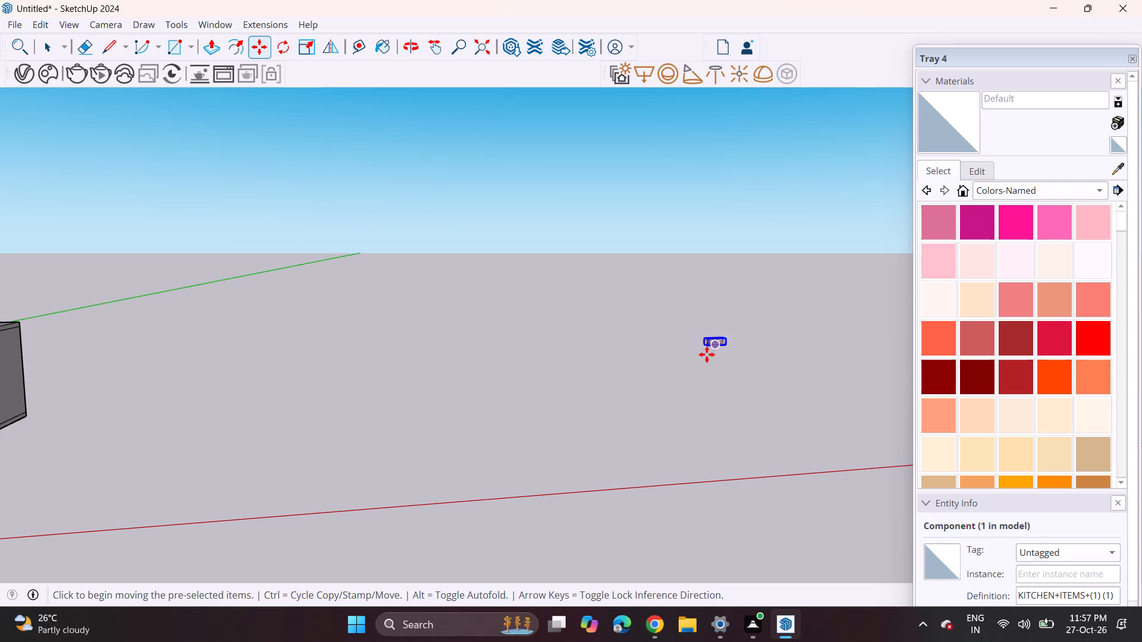
{"action": "left_click", "coordinate": [705, 354]}
{"action": "scroll", "coordinate": [245, 391], "scroll_direction": "up", "scroll_amount": 1}
{"action": "middle_click_drag", "start_coordinate": [245, 391], "coordinate": [601, 351]}
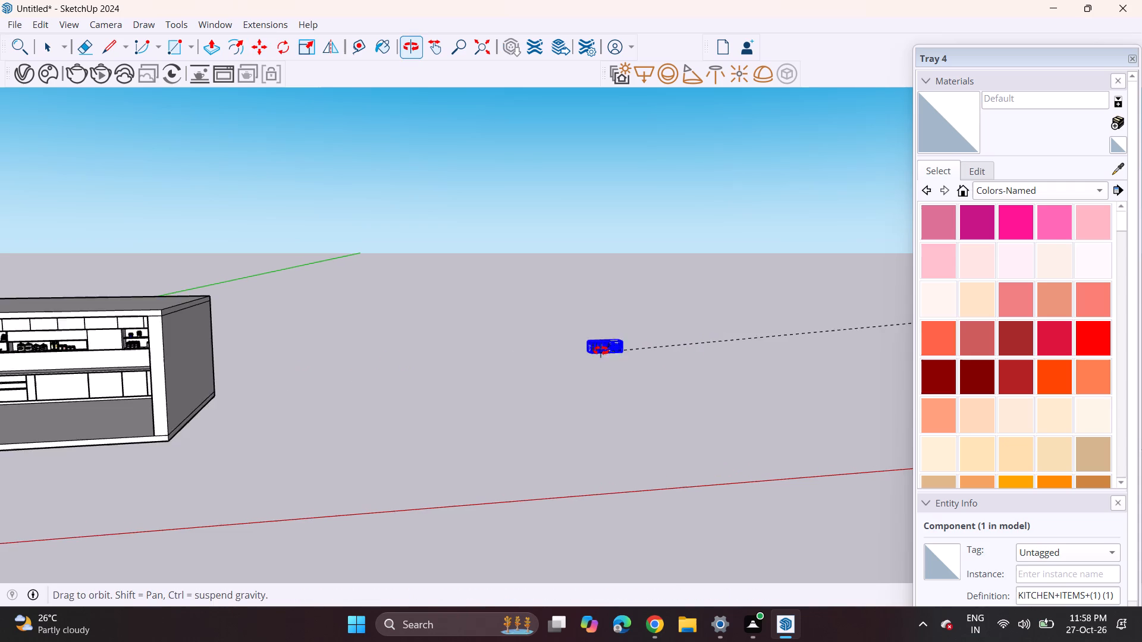
{"action": "middle_click_drag", "start_coordinate": [601, 351], "coordinate": [603, 351]}
{"action": "middle_click_drag", "start_coordinate": [305, 347], "coordinate": [654, 291], "text": "shift"}
{"action": "scroll", "coordinate": [388, 307], "scroll_direction": "up", "scroll_amount": 13}
{"action": "scroll", "coordinate": [368, 297], "scroll_direction": "down", "scroll_amount": 1}
{"action": "scroll", "coordinate": [368, 297], "scroll_direction": "up", "scroll_amount": 4}
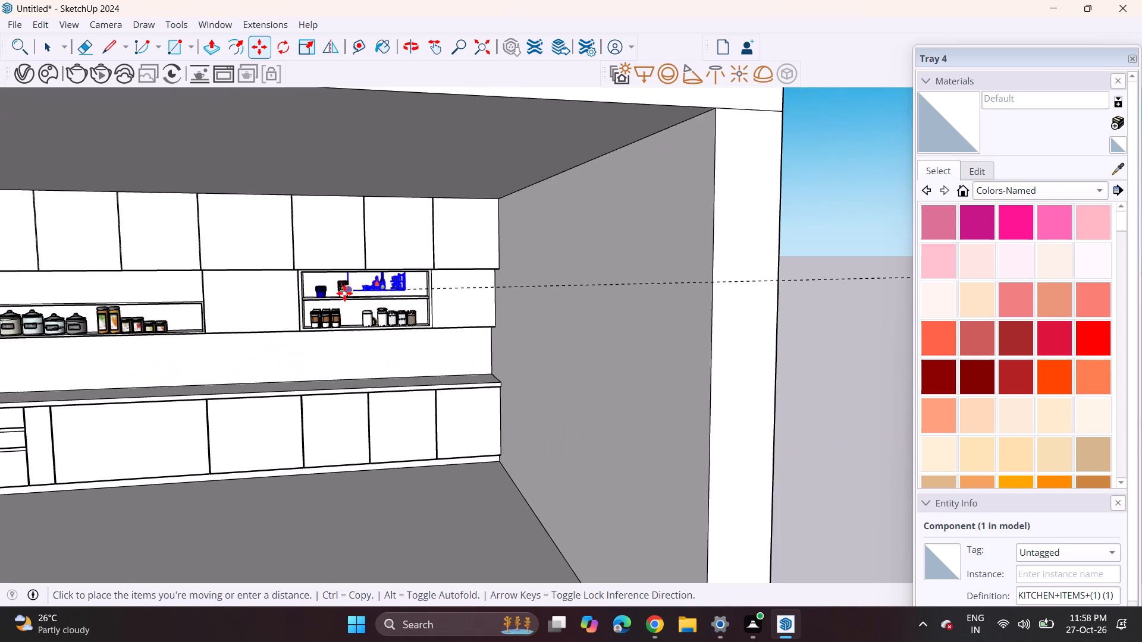
{"action": "scroll", "coordinate": [344, 293], "scroll_direction": "up", "scroll_amount": 3}
{"action": "scroll", "coordinate": [344, 293], "scroll_direction": "down", "scroll_amount": 1}
{"action": "scroll", "coordinate": [344, 293], "scroll_direction": "up", "scroll_amount": 2}
{"action": "scroll", "coordinate": [345, 293], "scroll_direction": "down", "scroll_amount": 1}
{"action": "scroll", "coordinate": [345, 293], "scroll_direction": "up", "scroll_amount": 4}
{"action": "scroll", "coordinate": [345, 293], "scroll_direction": "down", "scroll_amount": 4}
{"action": "scroll", "coordinate": [345, 293], "scroll_direction": "up", "scroll_amount": 8}
{"action": "scroll", "coordinate": [344, 293], "scroll_direction": "down", "scroll_amount": 1}
{"action": "scroll", "coordinate": [344, 293], "scroll_direction": "up", "scroll_amount": 6}
{"action": "scroll", "coordinate": [344, 293], "scroll_direction": "down", "scroll_amount": 1}
{"action": "middle_click_drag", "start_coordinate": [344, 293], "coordinate": [403, 307]}
{"action": "scroll", "coordinate": [344, 293], "scroll_direction": "up", "scroll_amount": 1}
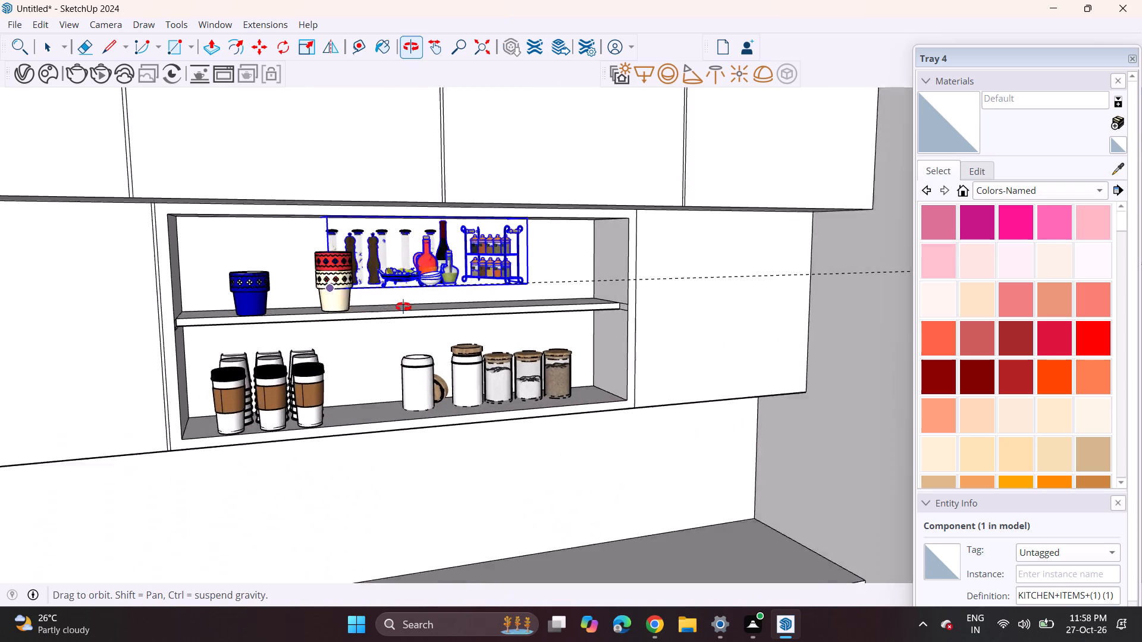
{"action": "middle_click_drag", "start_coordinate": [403, 307], "coordinate": [507, 321]}
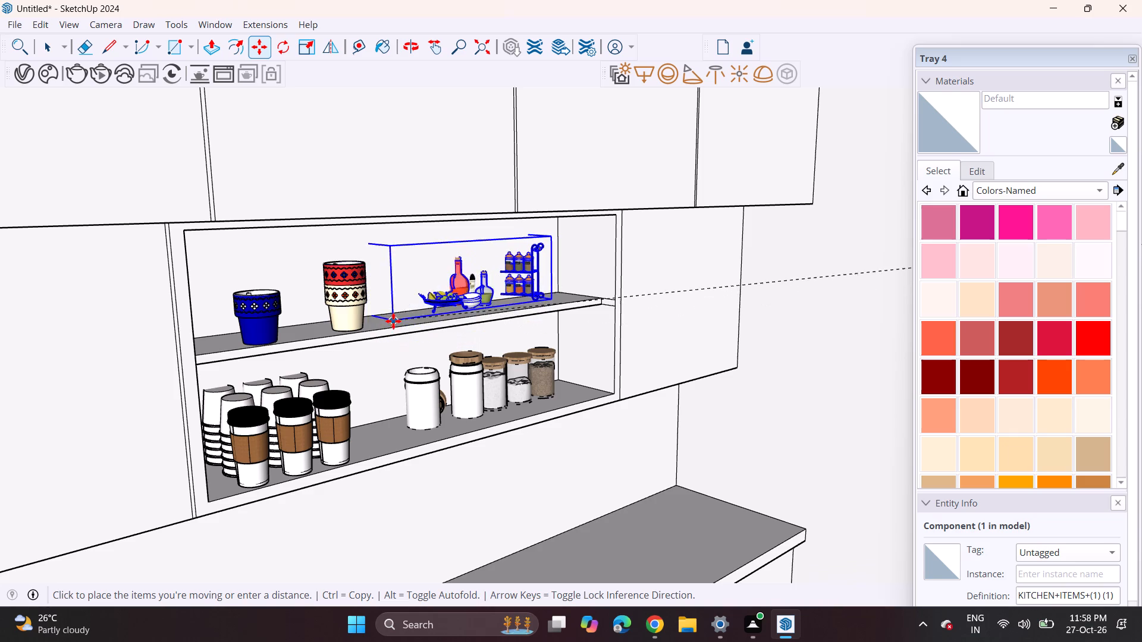
{"action": "left_click", "coordinate": [393, 330]}
{"action": "scroll", "coordinate": [431, 306], "scroll_direction": "up", "scroll_amount": 7}
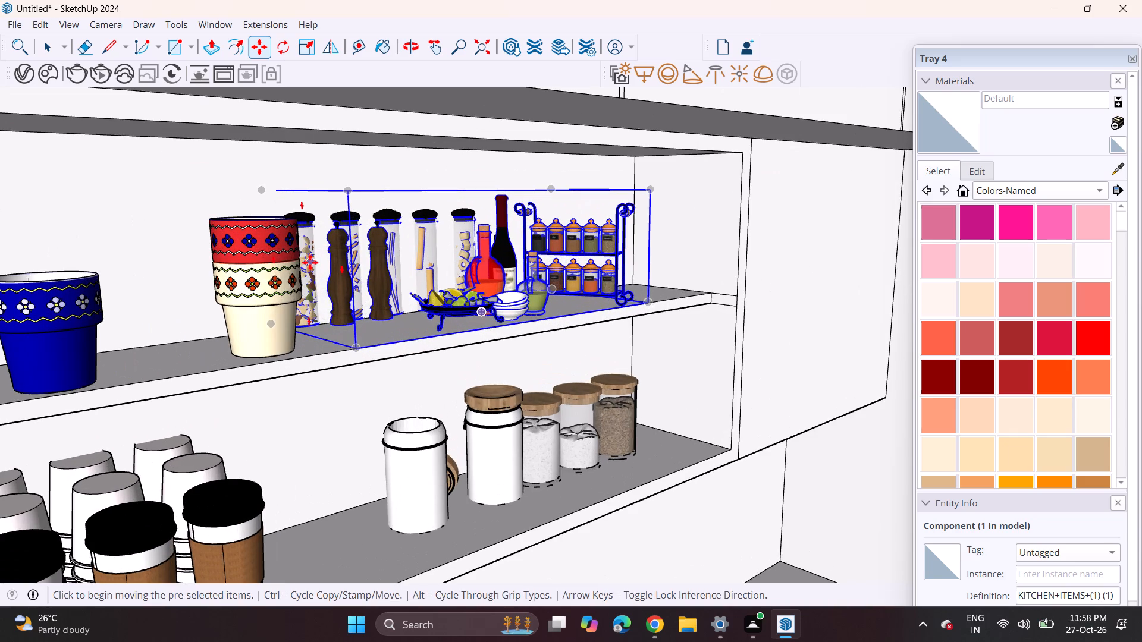
Delete the patterned cups from the niche's upper shelf.
{"action": "key", "text": "space"}
{"action": "left_click", "coordinate": [266, 307]}
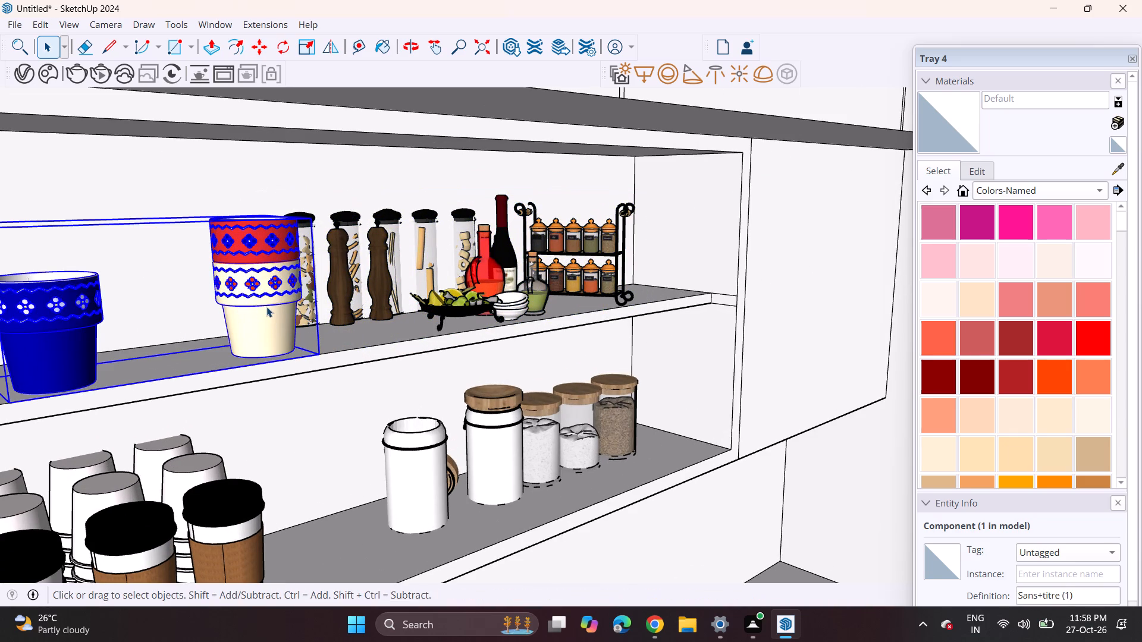
{"action": "key", "text": "Delete"}
Move the kitchen items along the upper shelf toward its middle, into the space above the coffee cups and jars.
{"action": "left_click", "coordinate": [398, 317]}
{"action": "left_click", "coordinate": [418, 297]}
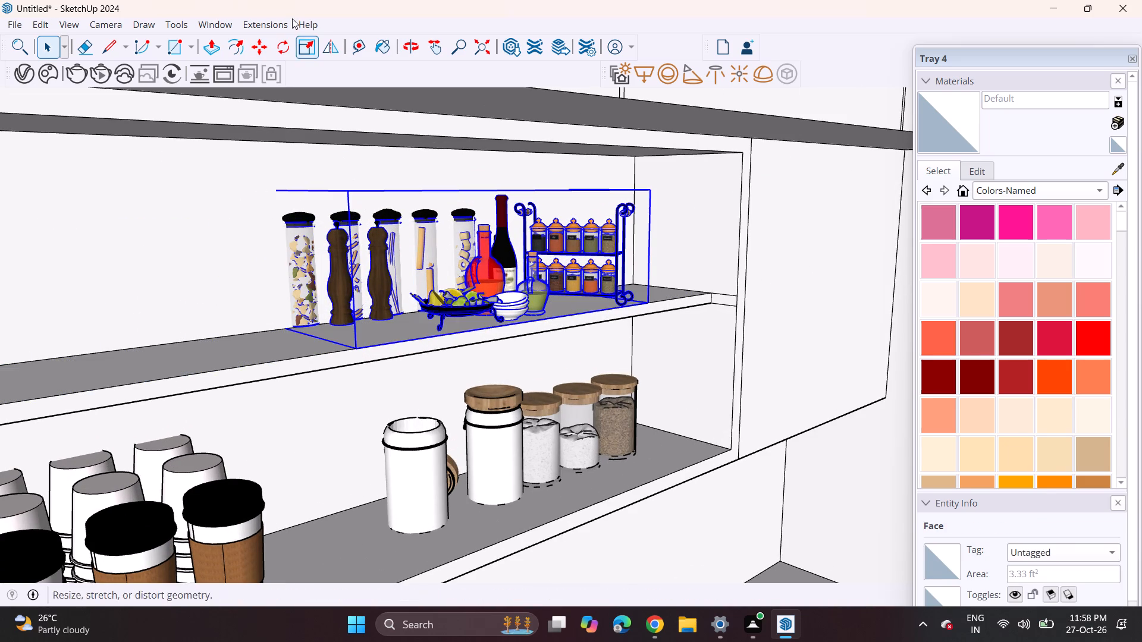
{"action": "left_click", "coordinate": [263, 46]}
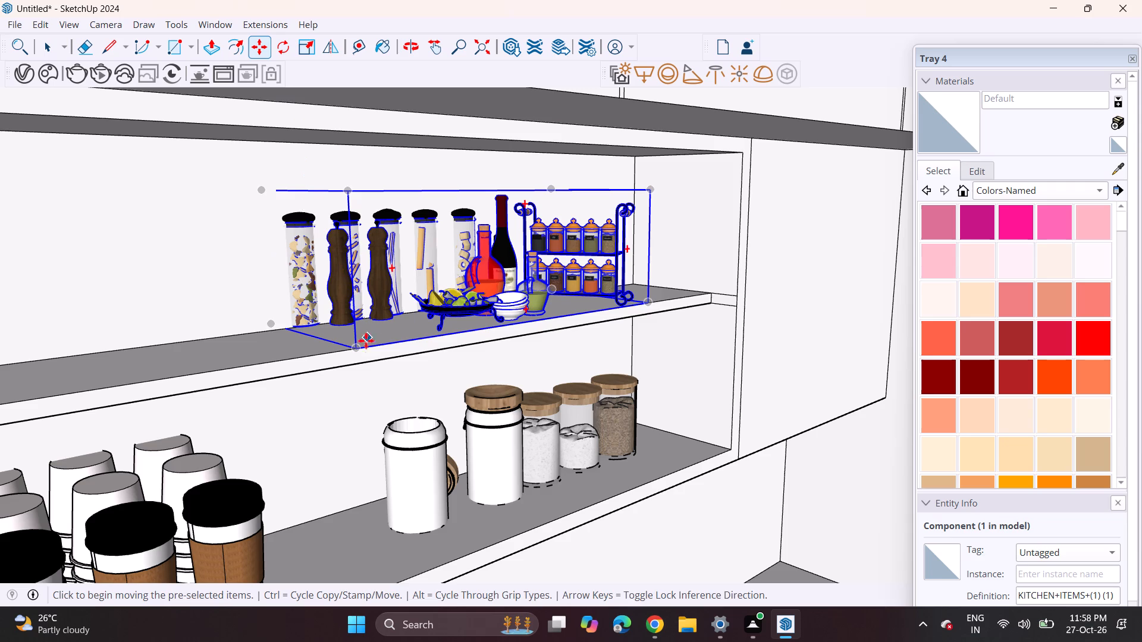
{"action": "left_click", "coordinate": [356, 348]}
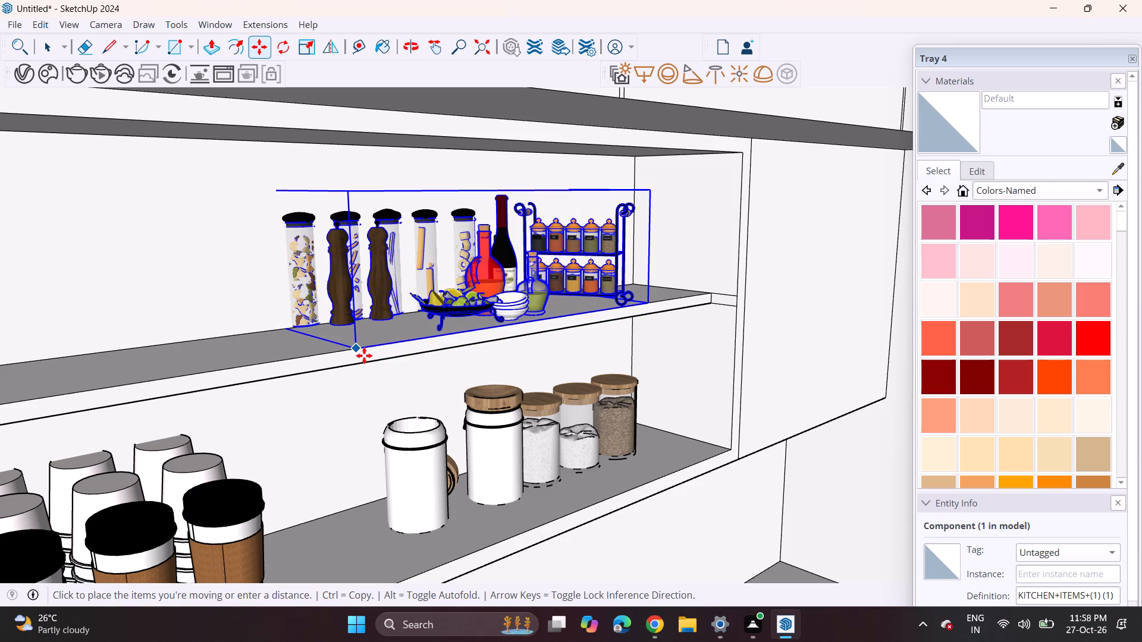
{"action": "left_click", "coordinate": [364, 355]}
{"action": "left_click", "coordinate": [266, 328]}
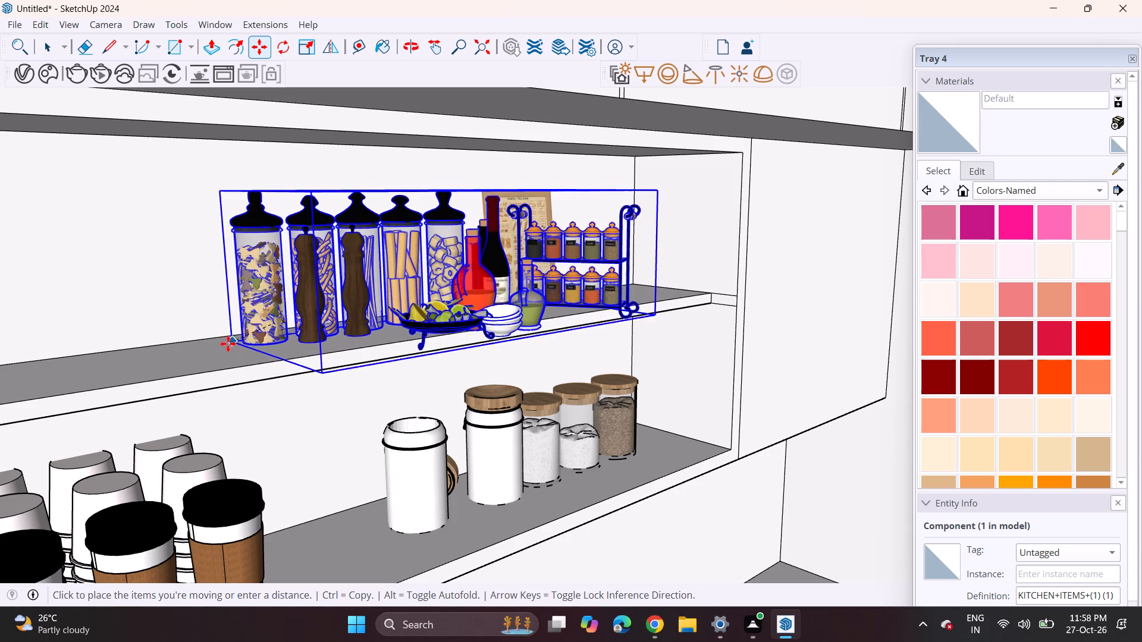
{"action": "left_click", "coordinate": [155, 345]}
Scale the kitchen items slightly shallower from their front face so they sit within the shelf's depth.
{"action": "middle_click_drag", "start_coordinate": [517, 247], "coordinate": [183, 262]}
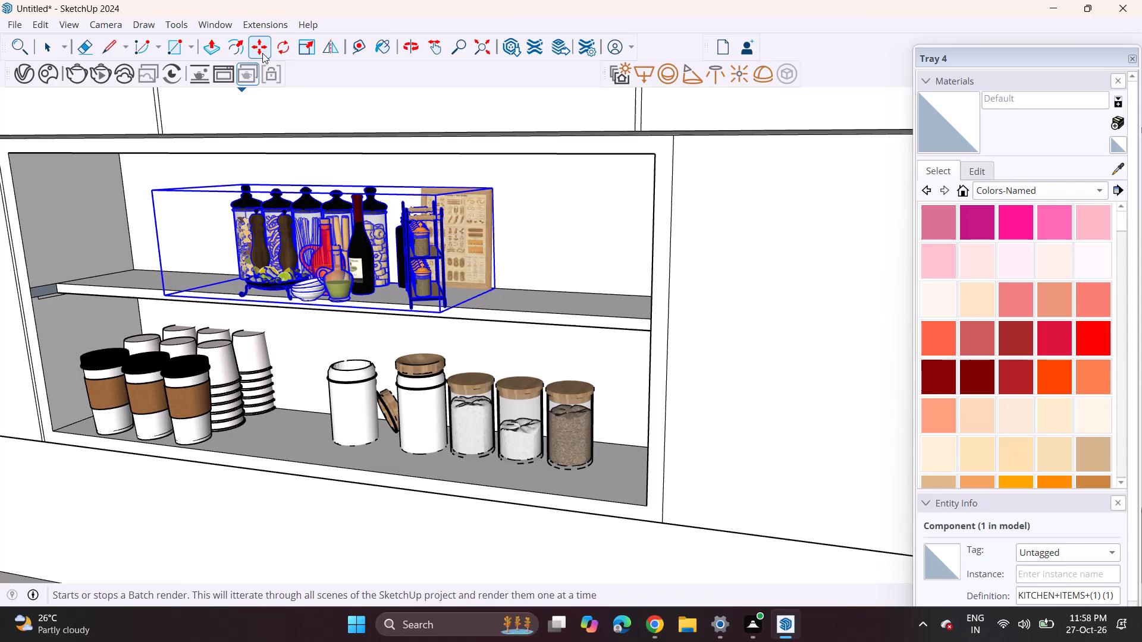
{"action": "left_click", "coordinate": [300, 42]}
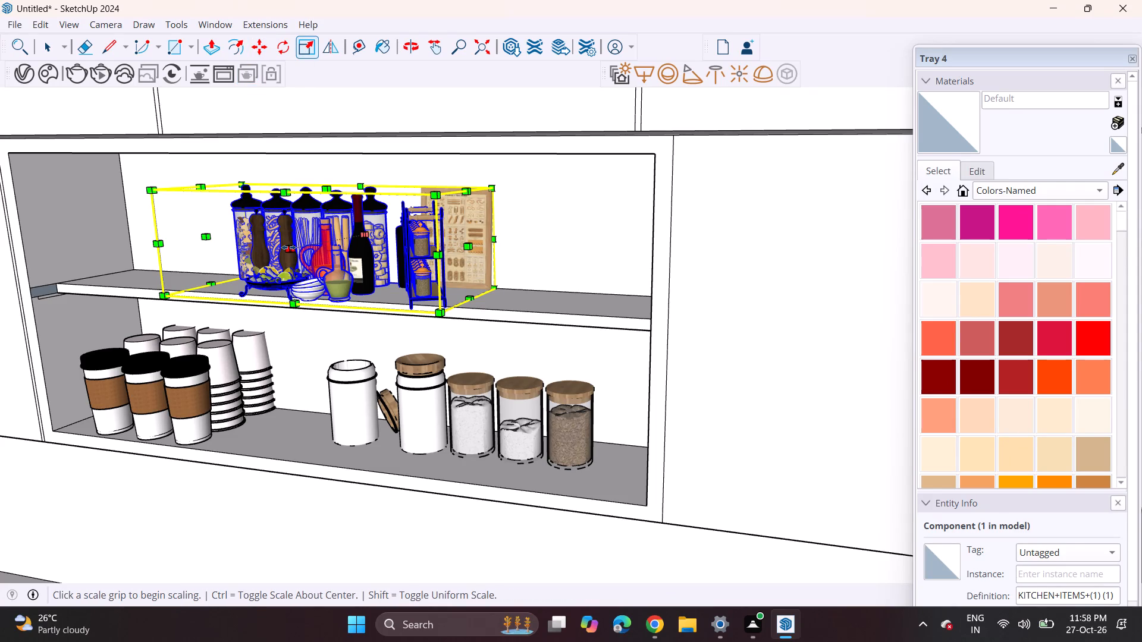
{"action": "left_click", "coordinate": [288, 247]}
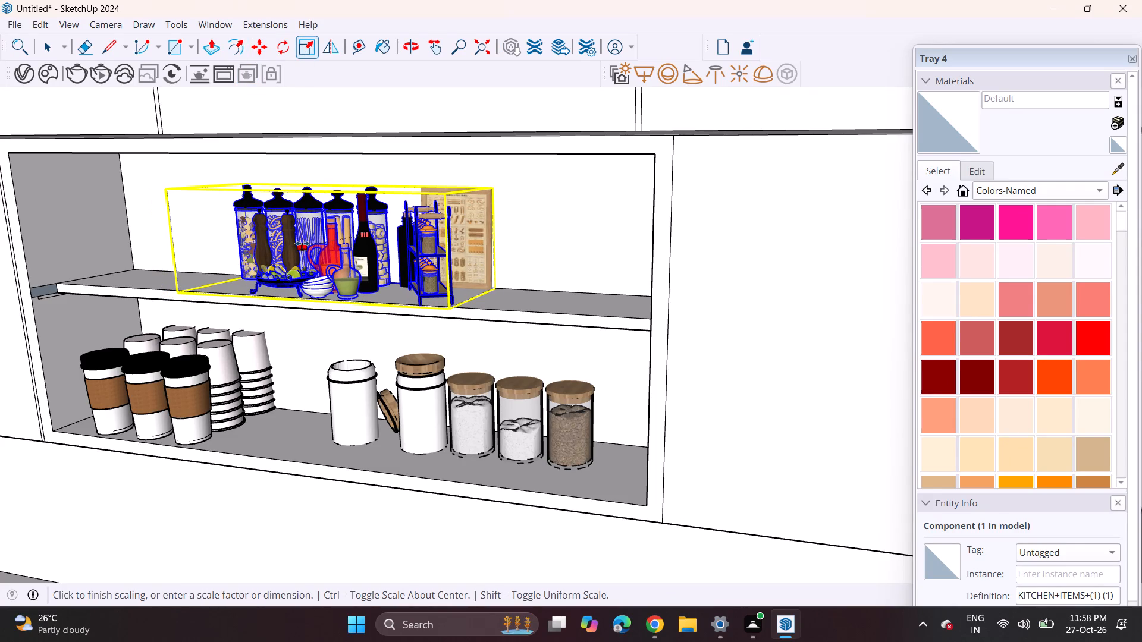
{"action": "left_click", "coordinate": [302, 243]}
{"action": "middle_click_drag", "start_coordinate": [470, 250], "coordinate": [523, 243]}
{"action": "key", "text": "space"}
{"action": "left_click", "coordinate": [533, 243]}
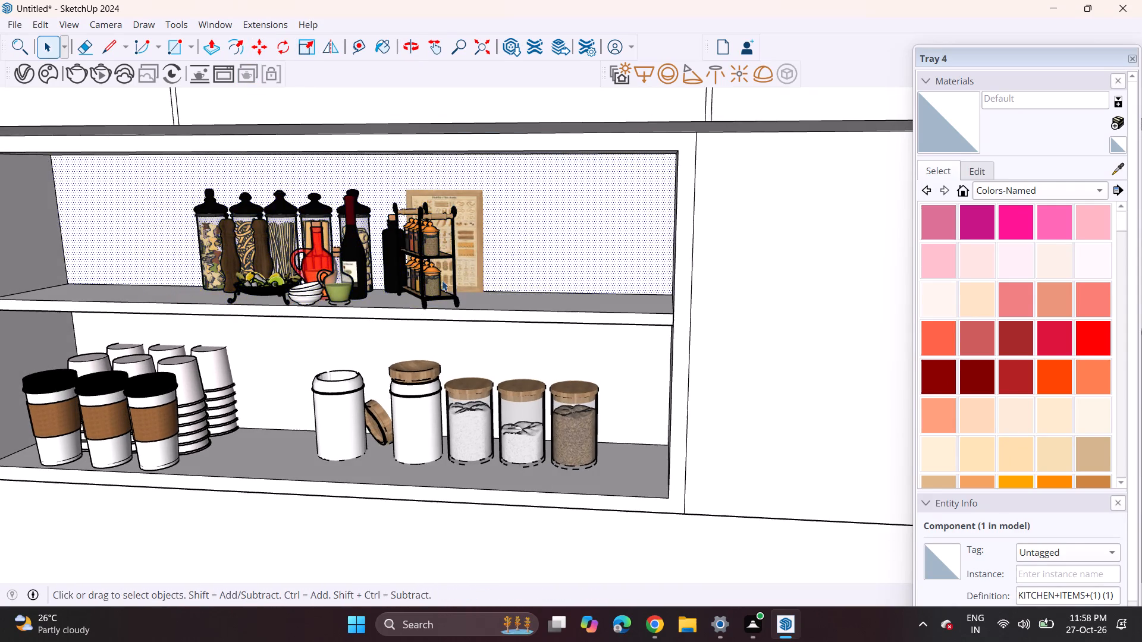
Examine the furnished niche from the front and in relation to the surrounding back-wall cabinet run.
{"action": "middle_click_drag", "start_coordinate": [442, 281], "coordinate": [530, 254]}
{"action": "scroll", "coordinate": [530, 253], "scroll_direction": "down", "scroll_amount": 1}
{"action": "scroll", "coordinate": [527, 253], "scroll_direction": "up", "scroll_amount": 1}
{"action": "scroll", "coordinate": [525, 259], "scroll_direction": "down", "scroll_amount": 6}
{"action": "scroll", "coordinate": [514, 279], "scroll_direction": "up", "scroll_amount": 2}
{"action": "scroll", "coordinate": [514, 279], "scroll_direction": "down", "scroll_amount": 3}
{"action": "middle_click_drag", "start_coordinate": [485, 311], "coordinate": [598, 301]}
{"action": "scroll", "coordinate": [566, 289], "scroll_direction": "down", "scroll_amount": 2}
{"action": "scroll", "coordinate": [566, 289], "scroll_direction": "up", "scroll_amount": 2}
{"action": "scroll", "coordinate": [566, 289], "scroll_direction": "down", "scroll_amount": 2}
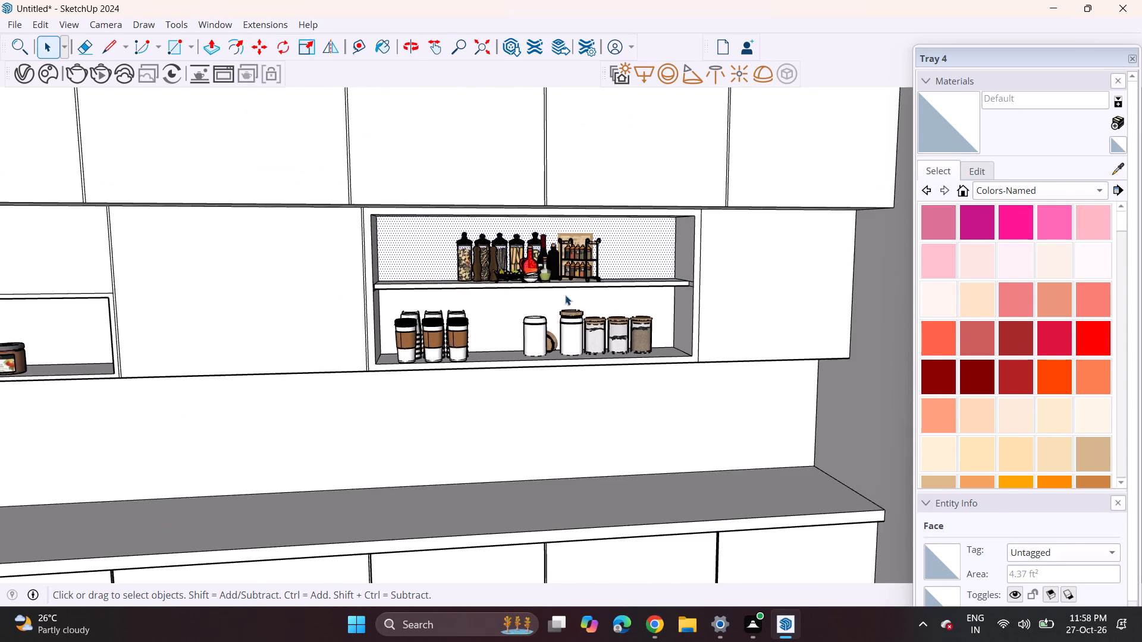
{"action": "scroll", "coordinate": [560, 349], "scroll_direction": "down", "scroll_amount": 1}
{"action": "scroll", "coordinate": [559, 349], "scroll_direction": "up", "scroll_amount": 3}
{"action": "scroll", "coordinate": [559, 349], "scroll_direction": "down", "scroll_amount": 1}
{"action": "scroll", "coordinate": [559, 349], "scroll_direction": "up", "scroll_amount": 6}
{"action": "scroll", "coordinate": [558, 372], "scroll_direction": "down", "scroll_amount": 1}
{"action": "middle_click_drag", "start_coordinate": [537, 367], "coordinate": [473, 353]}
{"action": "scroll", "coordinate": [456, 335], "scroll_direction": "down", "scroll_amount": 8}
{"action": "scroll", "coordinate": [454, 354], "scroll_direction": "up", "scroll_amount": 2}
{"action": "scroll", "coordinate": [454, 354], "scroll_direction": "down", "scroll_amount": 1}
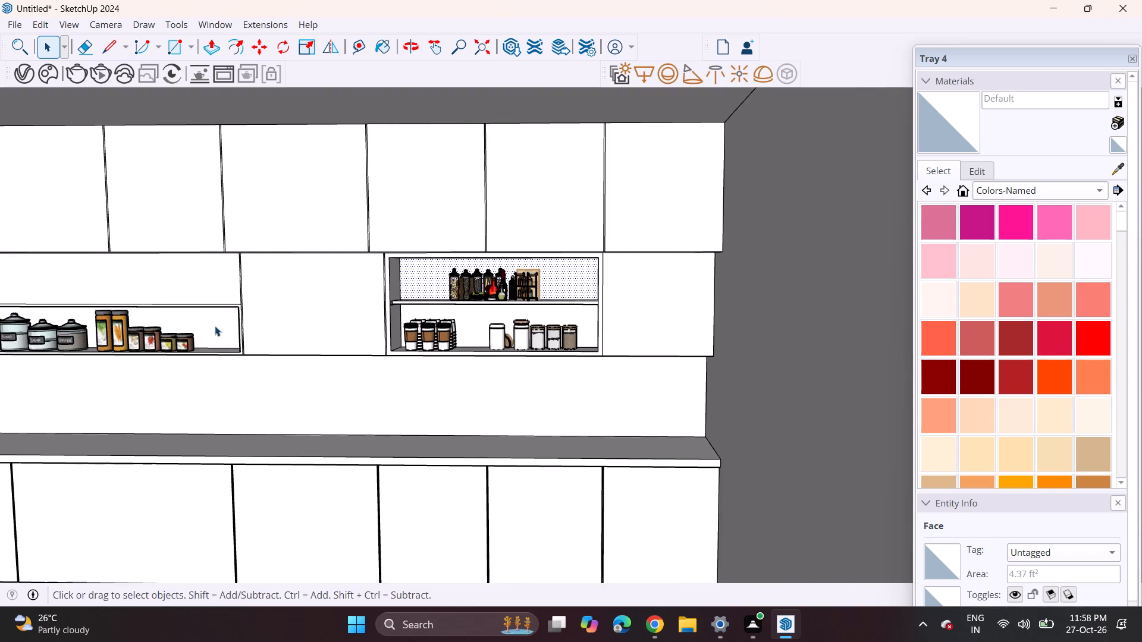
Copy the two-shelf niche's rectangular front frame along the red axis to the open space outside the kitchen's side wall.
{"action": "scroll", "coordinate": [210, 319], "scroll_direction": "up", "scroll_amount": 2}
{"action": "scroll", "coordinate": [210, 319], "scroll_direction": "down", "scroll_amount": 1}
{"action": "scroll", "coordinate": [210, 319], "scroll_direction": "up", "scroll_amount": 1}
{"action": "scroll", "coordinate": [500, 314], "scroll_direction": "down", "scroll_amount": 2}
{"action": "scroll", "coordinate": [498, 313], "scroll_direction": "up", "scroll_amount": 7}
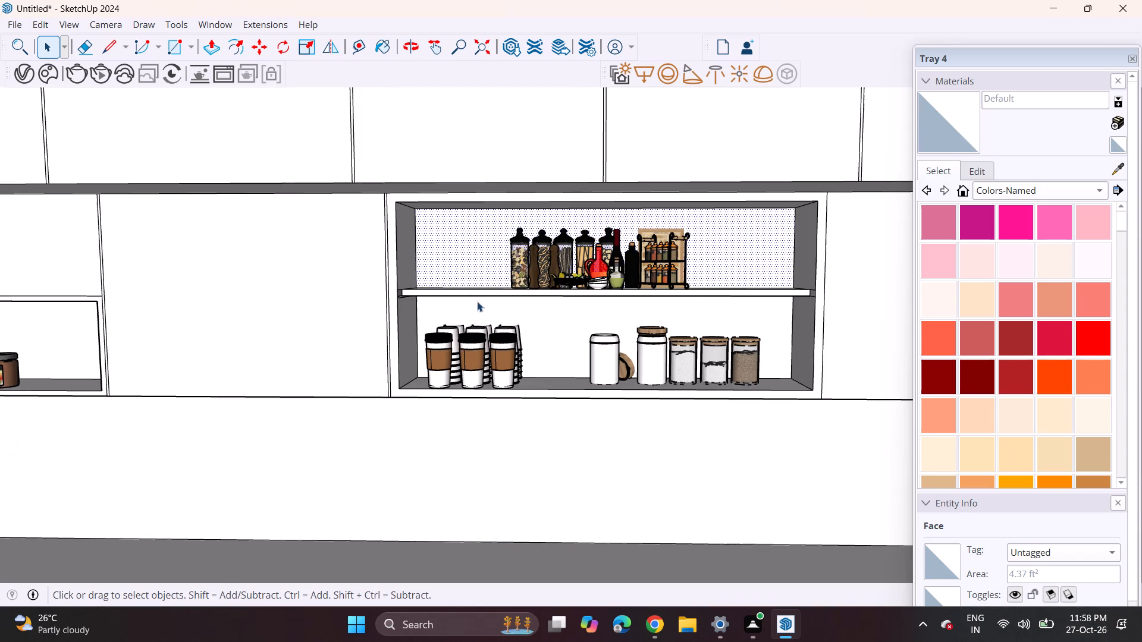
{"action": "double_click", "coordinate": [394, 276]}
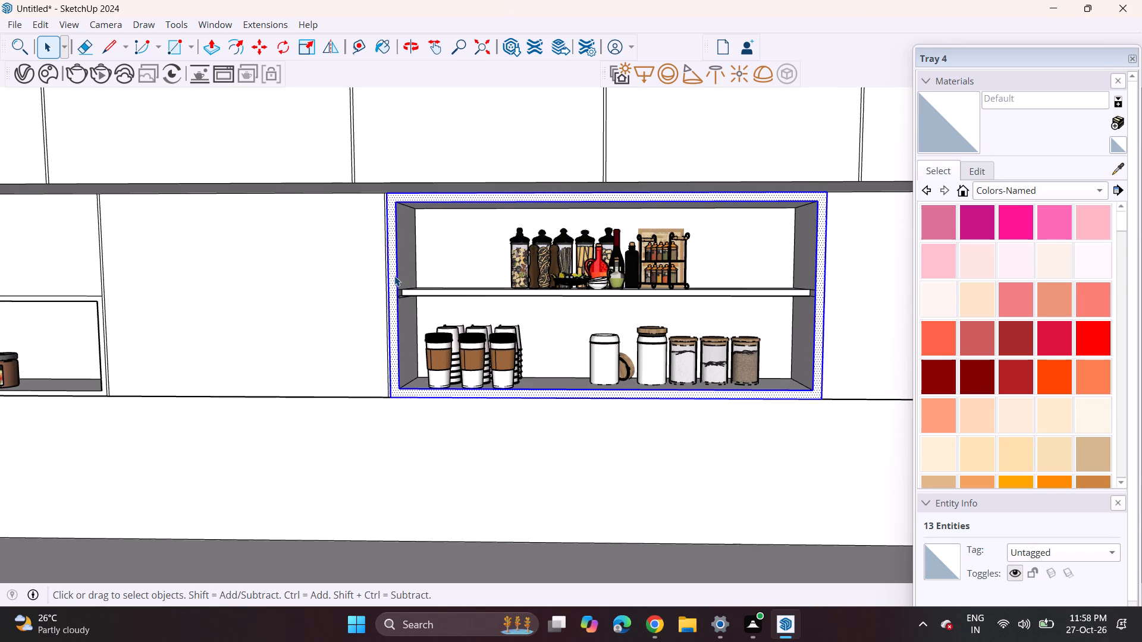
{"action": "key", "text": "m"}
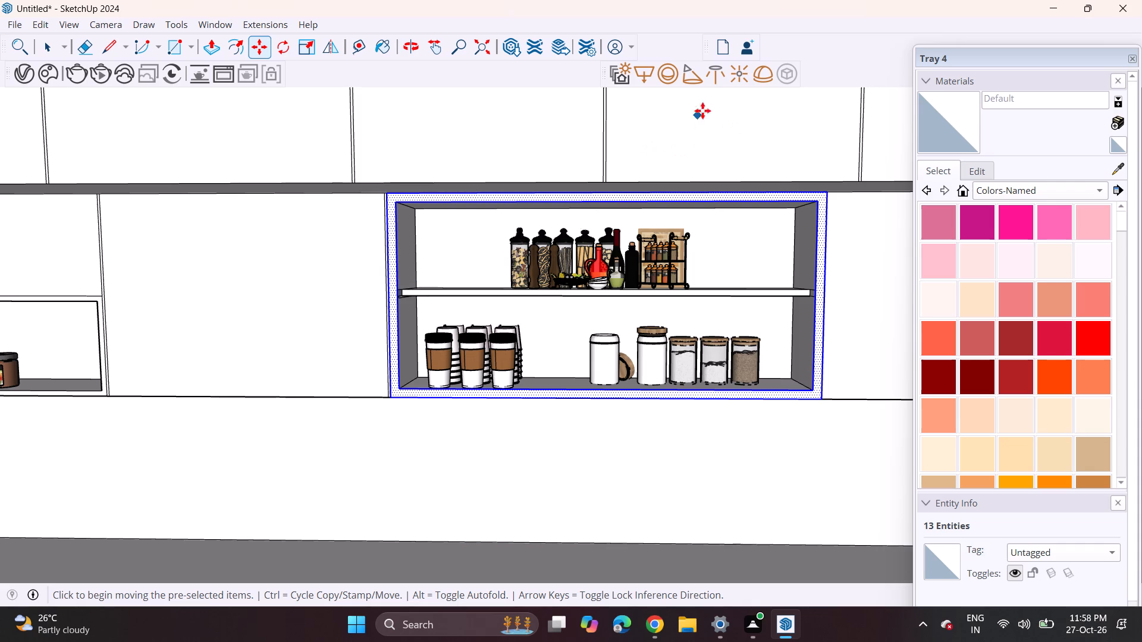
{"action": "left_click", "coordinate": [394, 398]}
{"action": "scroll", "coordinate": [394, 398], "scroll_direction": "down", "scroll_amount": 2}
{"action": "scroll", "coordinate": [394, 398], "scroll_direction": "up", "scroll_amount": 1}
{"action": "scroll", "coordinate": [394, 398], "scroll_direction": "down", "scroll_amount": 2}
{"action": "scroll", "coordinate": [390, 397], "scroll_direction": "up", "scroll_amount": 2}
{"action": "scroll", "coordinate": [390, 397], "scroll_direction": "down", "scroll_amount": 4}
{"action": "scroll", "coordinate": [388, 397], "scroll_direction": "up", "scroll_amount": 1}
{"action": "scroll", "coordinate": [385, 397], "scroll_direction": "down", "scroll_amount": 7}
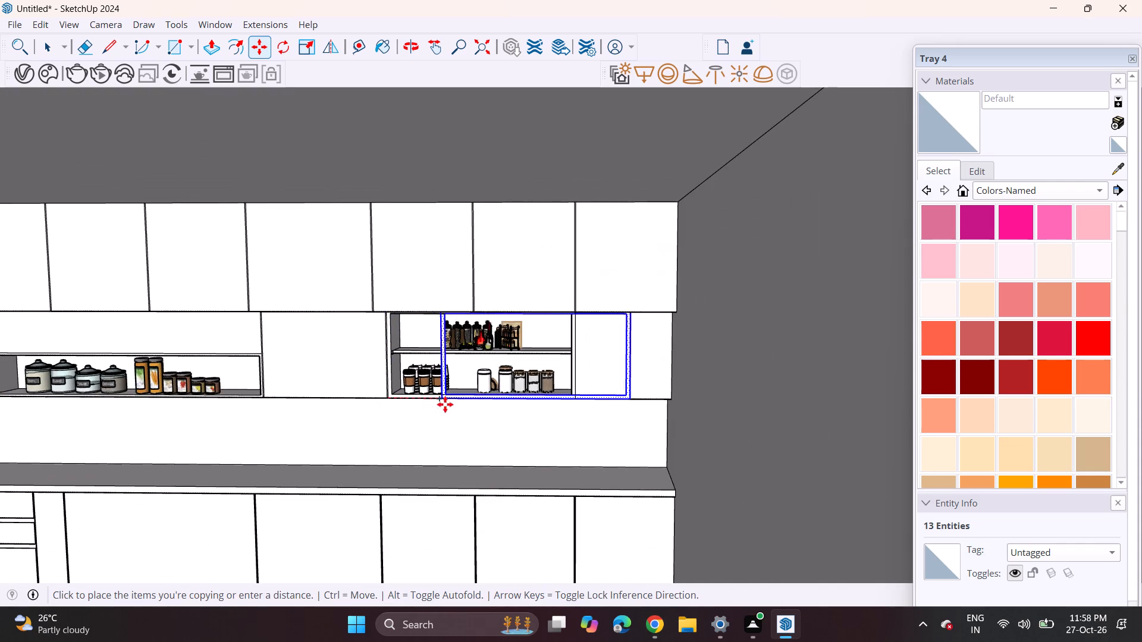
{"action": "middle_click_drag", "start_coordinate": [440, 404], "coordinate": [231, 402]}
{"action": "scroll", "coordinate": [133, 401], "scroll_direction": "down", "scroll_amount": 1, "text": "shift"}
{"action": "scroll", "coordinate": [560, 406], "scroll_direction": "down", "scroll_amount": 1}
{"action": "scroll", "coordinate": [560, 406], "scroll_direction": "up", "scroll_amount": 2}
{"action": "scroll", "coordinate": [560, 406], "scroll_direction": "down", "scroll_amount": 3}
{"action": "scroll", "coordinate": [560, 406], "scroll_direction": "up", "scroll_amount": 1}
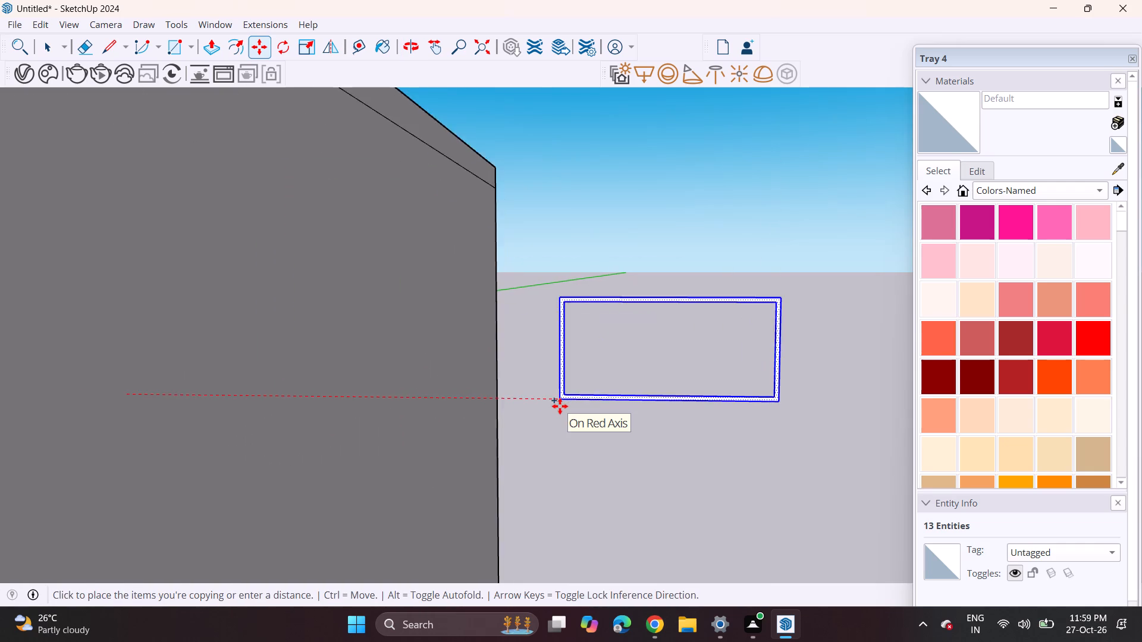
{"action": "scroll", "coordinate": [560, 406], "scroll_direction": "up", "scroll_amount": 2}
{"action": "scroll", "coordinate": [560, 406], "scroll_direction": "down", "scroll_amount": 1}
{"action": "scroll", "coordinate": [560, 406], "scroll_direction": "up", "scroll_amount": 1}
{"action": "scroll", "coordinate": [560, 406], "scroll_direction": "down", "scroll_amount": 10}
{"action": "scroll", "coordinate": [560, 406], "scroll_direction": "up", "scroll_amount": 2}
{"action": "scroll", "coordinate": [560, 406], "scroll_direction": "down", "scroll_amount": 4}
{"action": "scroll", "coordinate": [560, 406], "scroll_direction": "up", "scroll_amount": 1}
{"action": "scroll", "coordinate": [560, 406], "scroll_direction": "down", "scroll_amount": 6}
{"action": "left_click", "coordinate": [603, 406]}
Push/Pull the copied frame's face slightly to give the rectangular frame a thin depth.
{"action": "scroll", "coordinate": [708, 351], "scroll_direction": "up", "scroll_amount": 1}
{"action": "middle_click_drag", "start_coordinate": [704, 351], "coordinate": [677, 368]}
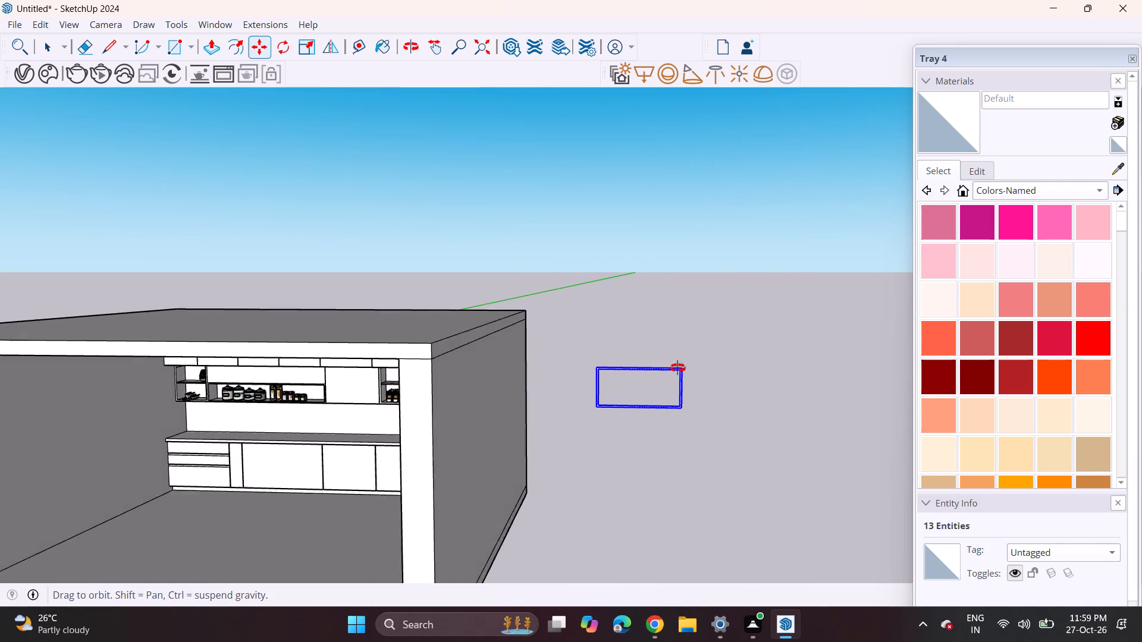
{"action": "middle_click_drag", "start_coordinate": [677, 368], "coordinate": [559, 388]}
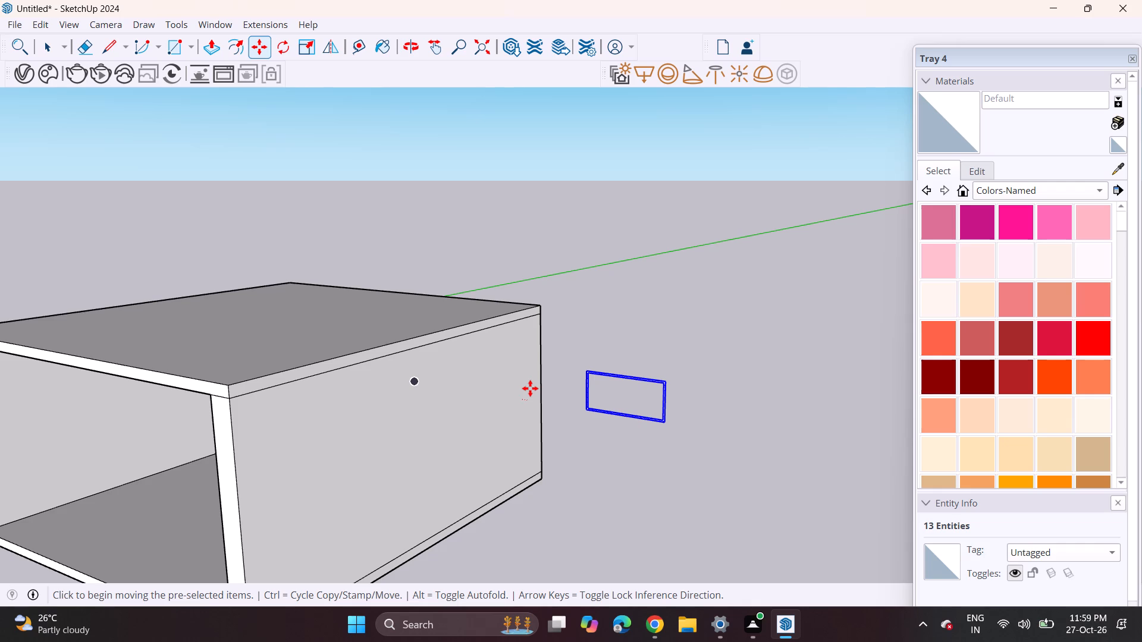
{"action": "key", "text": "space"}
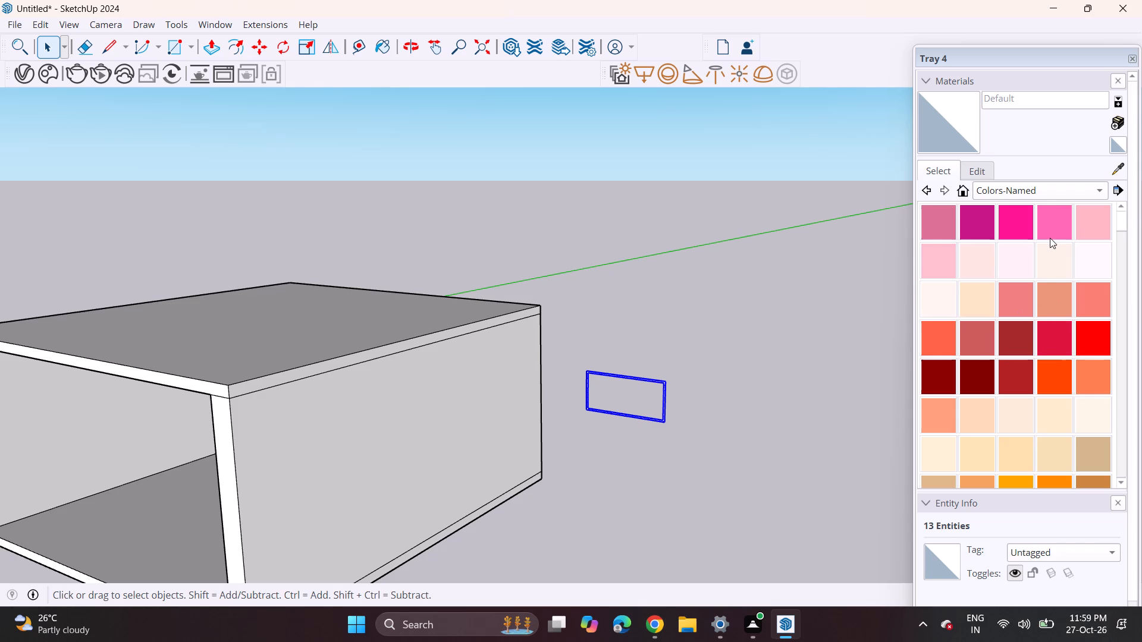
{"action": "scroll", "coordinate": [638, 410], "scroll_direction": "up", "scroll_amount": 2}
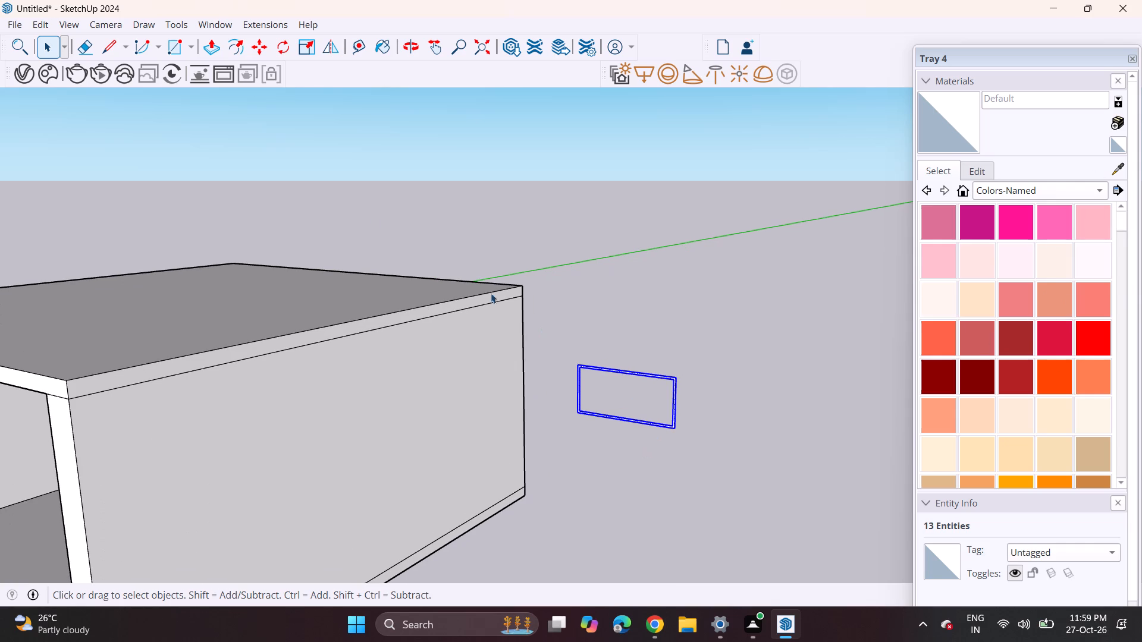
{"action": "left_click", "coordinate": [212, 49]}
{"action": "middle_click_drag", "start_coordinate": [670, 391], "coordinate": [658, 396]}
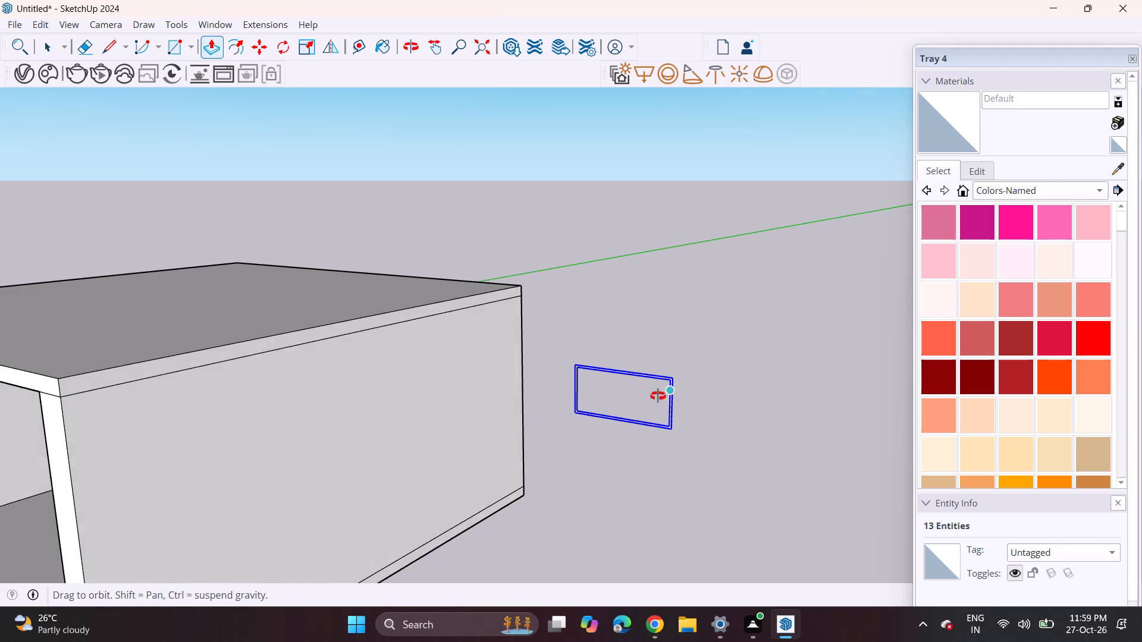
{"action": "middle_click_drag", "start_coordinate": [658, 396], "coordinate": [591, 446]}
{"action": "scroll", "coordinate": [630, 451], "scroll_direction": "up", "scroll_amount": 4}
{"action": "key", "text": "Escape"}
{"action": "scroll", "coordinate": [606, 433], "scroll_direction": "up", "scroll_amount": 3}
{"action": "scroll", "coordinate": [605, 431], "scroll_direction": "down", "scroll_amount": 1}
{"action": "scroll", "coordinate": [605, 431], "scroll_direction": "up", "scroll_amount": 2}
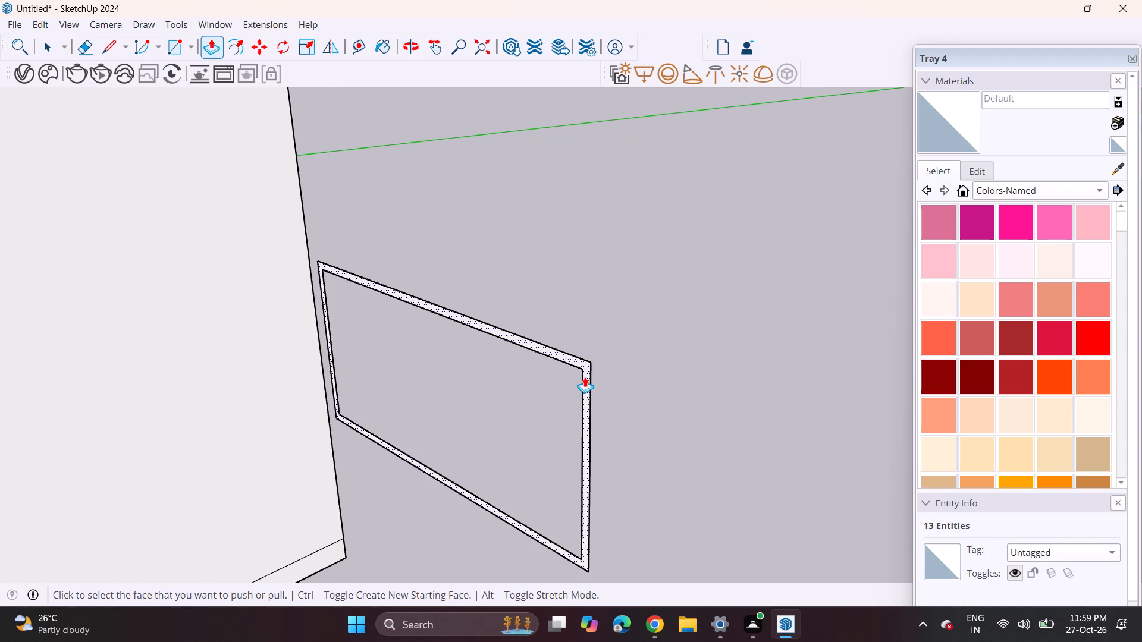
{"action": "left_click", "coordinate": [585, 377]}
{"action": "left_click", "coordinate": [579, 382]}
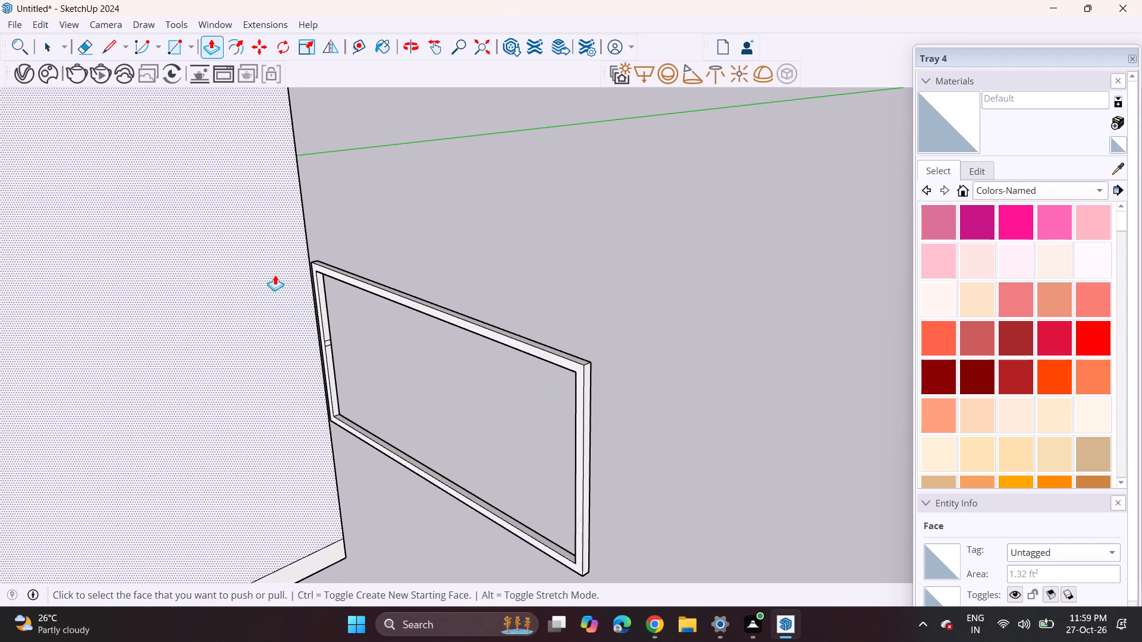
Erase the leftover pairs of short shelf edges from the inner faces of the separate frame's two vertical end members.
{"action": "left_click", "coordinate": [87, 43]}
{"action": "scroll", "coordinate": [264, 315], "scroll_direction": "up", "scroll_amount": 4}
{"action": "scroll", "coordinate": [276, 355], "scroll_direction": "down", "scroll_amount": 1}
{"action": "scroll", "coordinate": [276, 355], "scroll_direction": "up", "scroll_amount": 1}
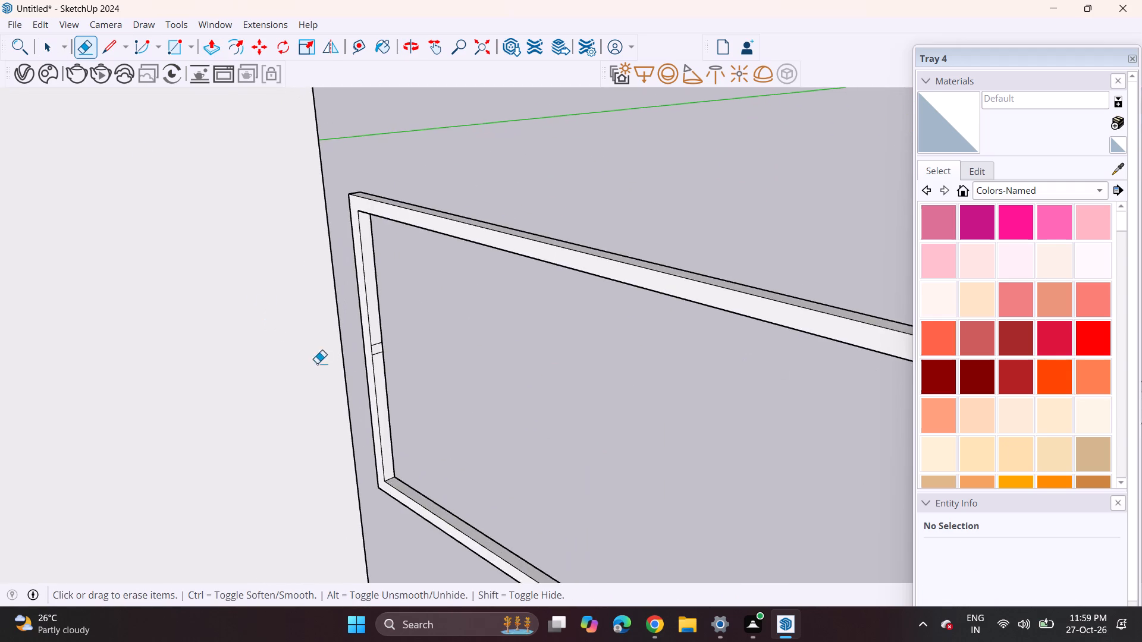
{"action": "scroll", "coordinate": [334, 367], "scroll_direction": "up", "scroll_amount": 7}
{"action": "scroll", "coordinate": [423, 374], "scroll_direction": "down", "scroll_amount": 4}
{"action": "left_click_drag", "start_coordinate": [521, 326], "coordinate": [520, 333]}
{"action": "left_click_drag", "start_coordinate": [519, 340], "coordinate": [520, 346]}
{"action": "scroll", "coordinate": [491, 371], "scroll_direction": "down", "scroll_amount": 3}
{"action": "scroll", "coordinate": [484, 376], "scroll_direction": "up", "scroll_amount": 1}
{"action": "scroll", "coordinate": [479, 377], "scroll_direction": "down", "scroll_amount": 1}
{"action": "middle_click_drag", "start_coordinate": [450, 411], "coordinate": [222, 377]}
{"action": "middle_click_drag", "start_coordinate": [174, 387], "coordinate": [655, 349]}
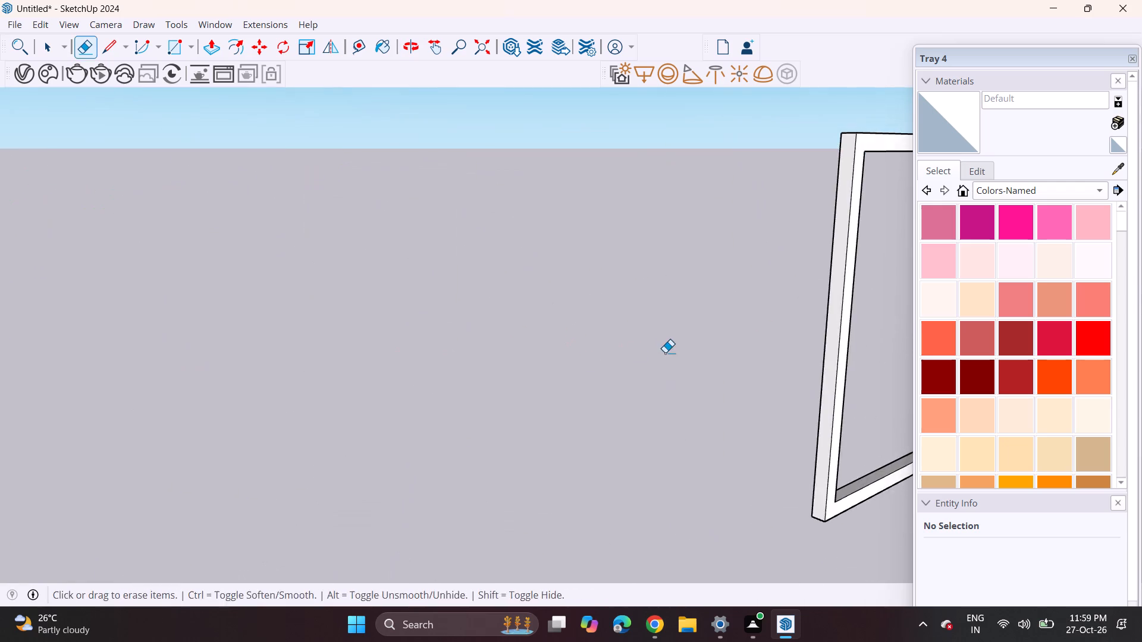
{"action": "middle_click_drag", "start_coordinate": [653, 353], "coordinate": [37, 409], "text": "shift"}
{"action": "middle_click", "coordinate": [34, 412], "text": "shift"}
{"action": "scroll", "coordinate": [810, 278], "scroll_direction": "up", "scroll_amount": 10}
{"action": "scroll", "coordinate": [818, 283], "scroll_direction": "down", "scroll_amount": 2}
{"action": "scroll", "coordinate": [818, 283], "scroll_direction": "up", "scroll_amount": 3}
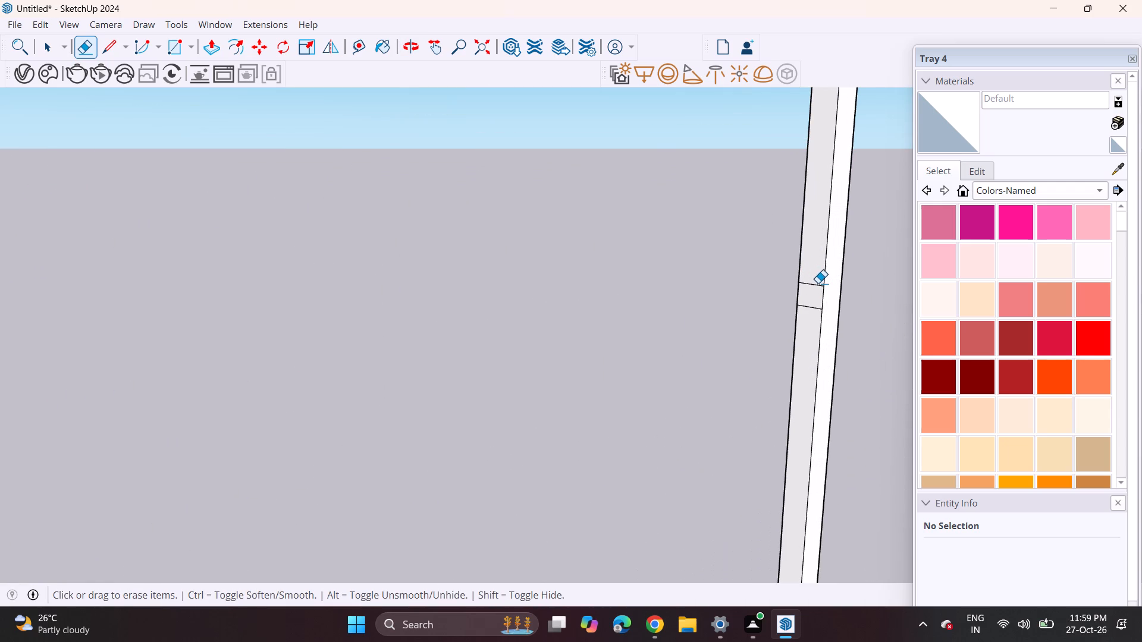
{"action": "left_click_drag", "start_coordinate": [818, 283], "coordinate": [817, 294]}
{"action": "left_click_drag", "start_coordinate": [817, 294], "coordinate": [811, 316]}
{"action": "scroll", "coordinate": [810, 317], "scroll_direction": "down", "scroll_amount": 4}
{"action": "scroll", "coordinate": [810, 324], "scroll_direction": "up", "scroll_amount": 1}
{"action": "scroll", "coordinate": [810, 324], "scroll_direction": "down", "scroll_amount": 6}
{"action": "scroll", "coordinate": [798, 351], "scroll_direction": "up", "scroll_amount": 2}
{"action": "scroll", "coordinate": [792, 357], "scroll_direction": "down", "scroll_amount": 2}
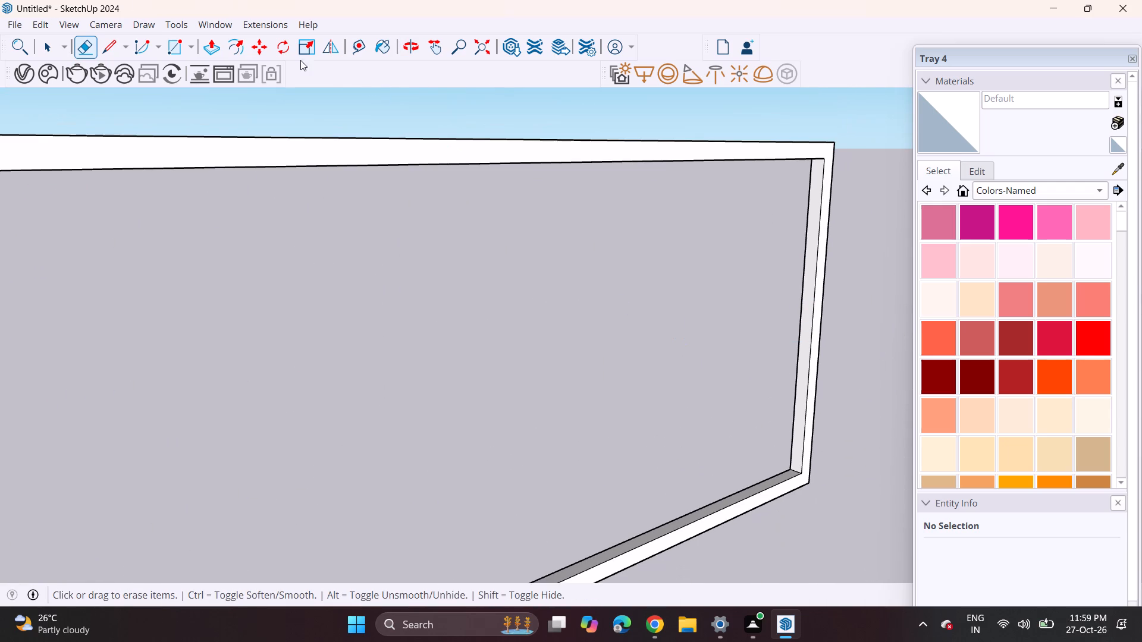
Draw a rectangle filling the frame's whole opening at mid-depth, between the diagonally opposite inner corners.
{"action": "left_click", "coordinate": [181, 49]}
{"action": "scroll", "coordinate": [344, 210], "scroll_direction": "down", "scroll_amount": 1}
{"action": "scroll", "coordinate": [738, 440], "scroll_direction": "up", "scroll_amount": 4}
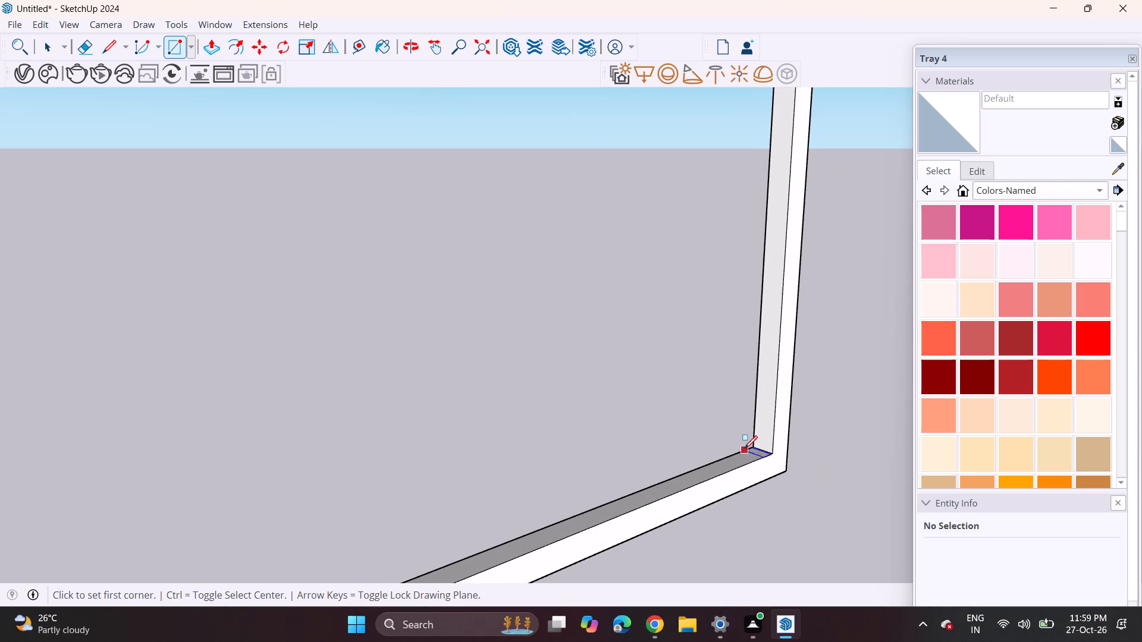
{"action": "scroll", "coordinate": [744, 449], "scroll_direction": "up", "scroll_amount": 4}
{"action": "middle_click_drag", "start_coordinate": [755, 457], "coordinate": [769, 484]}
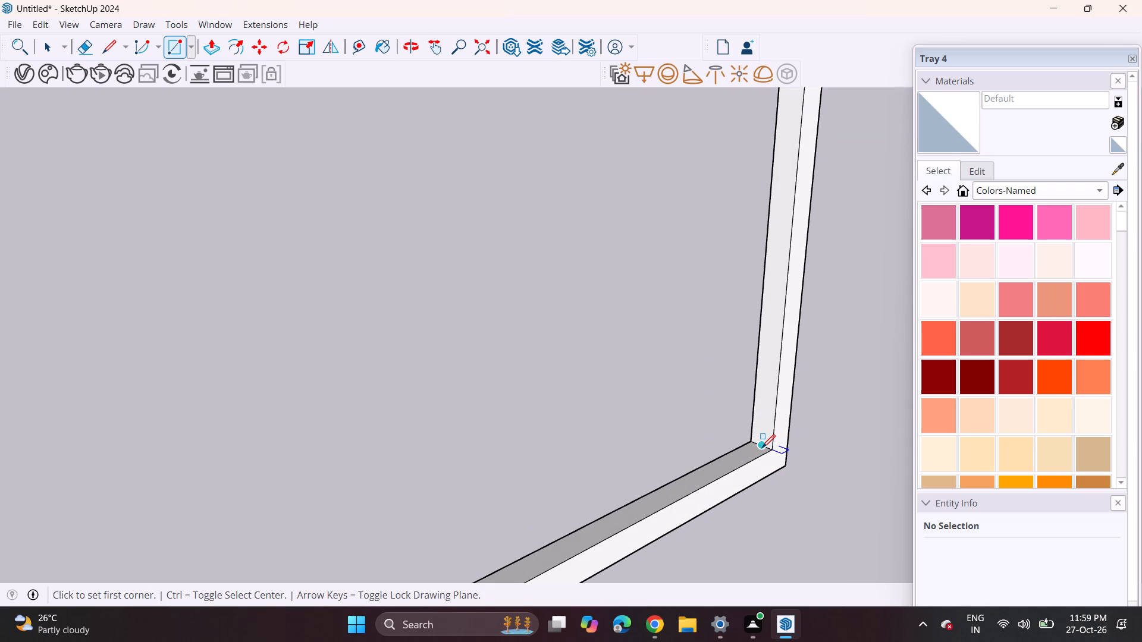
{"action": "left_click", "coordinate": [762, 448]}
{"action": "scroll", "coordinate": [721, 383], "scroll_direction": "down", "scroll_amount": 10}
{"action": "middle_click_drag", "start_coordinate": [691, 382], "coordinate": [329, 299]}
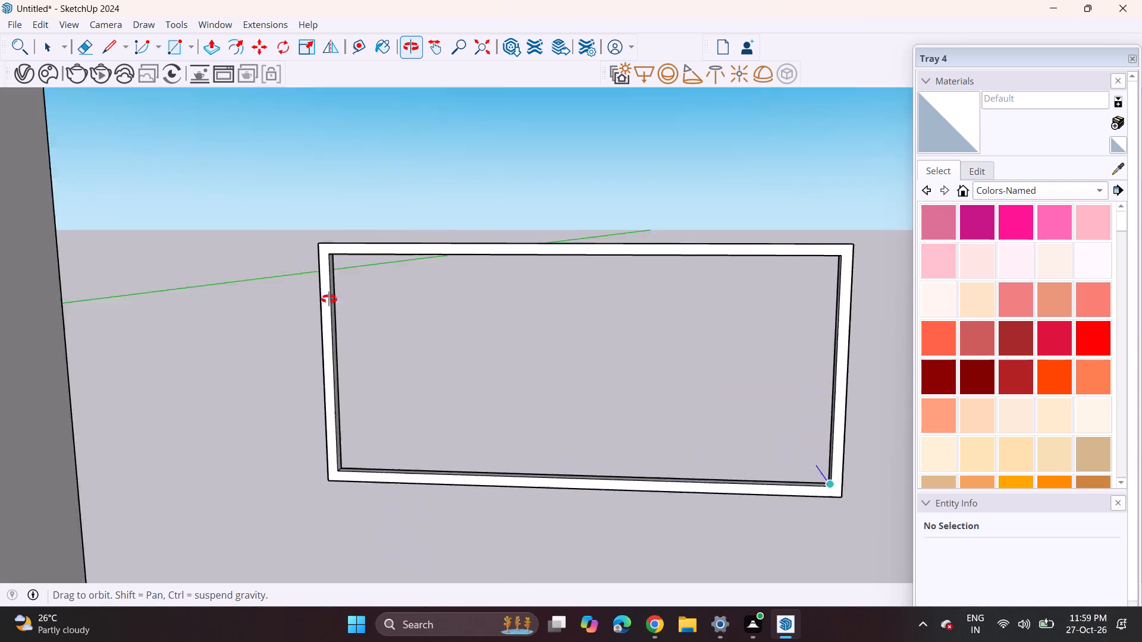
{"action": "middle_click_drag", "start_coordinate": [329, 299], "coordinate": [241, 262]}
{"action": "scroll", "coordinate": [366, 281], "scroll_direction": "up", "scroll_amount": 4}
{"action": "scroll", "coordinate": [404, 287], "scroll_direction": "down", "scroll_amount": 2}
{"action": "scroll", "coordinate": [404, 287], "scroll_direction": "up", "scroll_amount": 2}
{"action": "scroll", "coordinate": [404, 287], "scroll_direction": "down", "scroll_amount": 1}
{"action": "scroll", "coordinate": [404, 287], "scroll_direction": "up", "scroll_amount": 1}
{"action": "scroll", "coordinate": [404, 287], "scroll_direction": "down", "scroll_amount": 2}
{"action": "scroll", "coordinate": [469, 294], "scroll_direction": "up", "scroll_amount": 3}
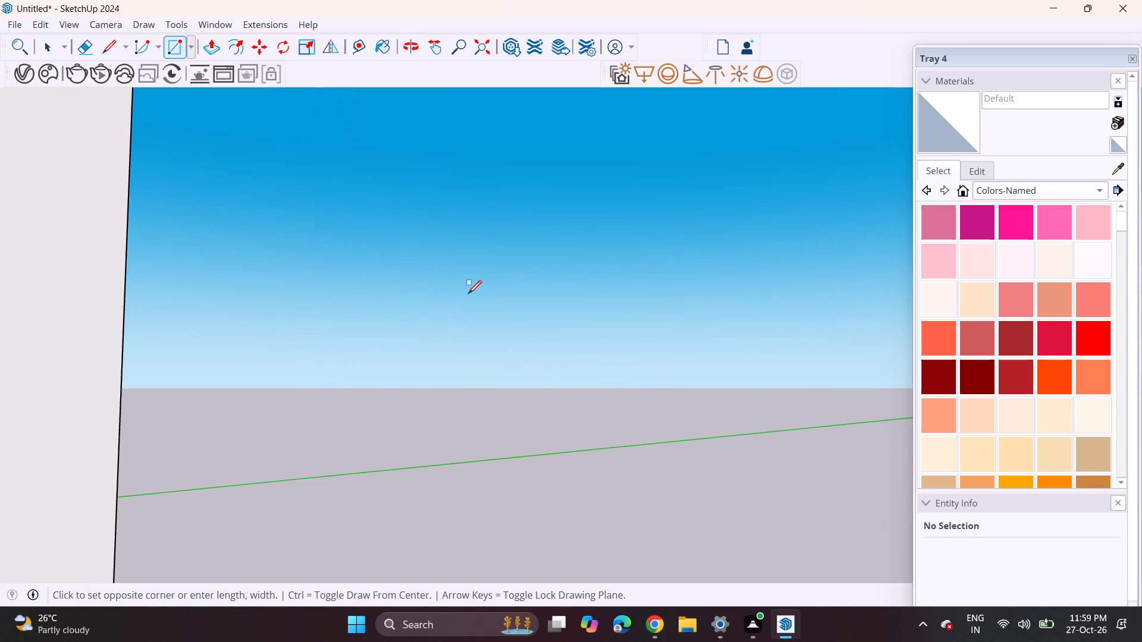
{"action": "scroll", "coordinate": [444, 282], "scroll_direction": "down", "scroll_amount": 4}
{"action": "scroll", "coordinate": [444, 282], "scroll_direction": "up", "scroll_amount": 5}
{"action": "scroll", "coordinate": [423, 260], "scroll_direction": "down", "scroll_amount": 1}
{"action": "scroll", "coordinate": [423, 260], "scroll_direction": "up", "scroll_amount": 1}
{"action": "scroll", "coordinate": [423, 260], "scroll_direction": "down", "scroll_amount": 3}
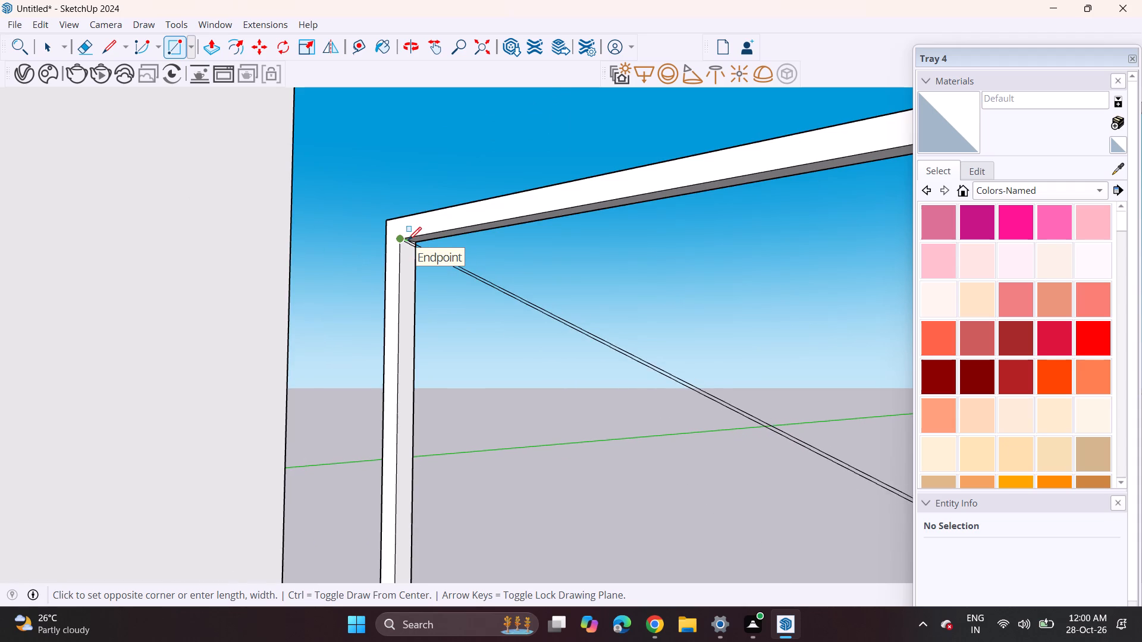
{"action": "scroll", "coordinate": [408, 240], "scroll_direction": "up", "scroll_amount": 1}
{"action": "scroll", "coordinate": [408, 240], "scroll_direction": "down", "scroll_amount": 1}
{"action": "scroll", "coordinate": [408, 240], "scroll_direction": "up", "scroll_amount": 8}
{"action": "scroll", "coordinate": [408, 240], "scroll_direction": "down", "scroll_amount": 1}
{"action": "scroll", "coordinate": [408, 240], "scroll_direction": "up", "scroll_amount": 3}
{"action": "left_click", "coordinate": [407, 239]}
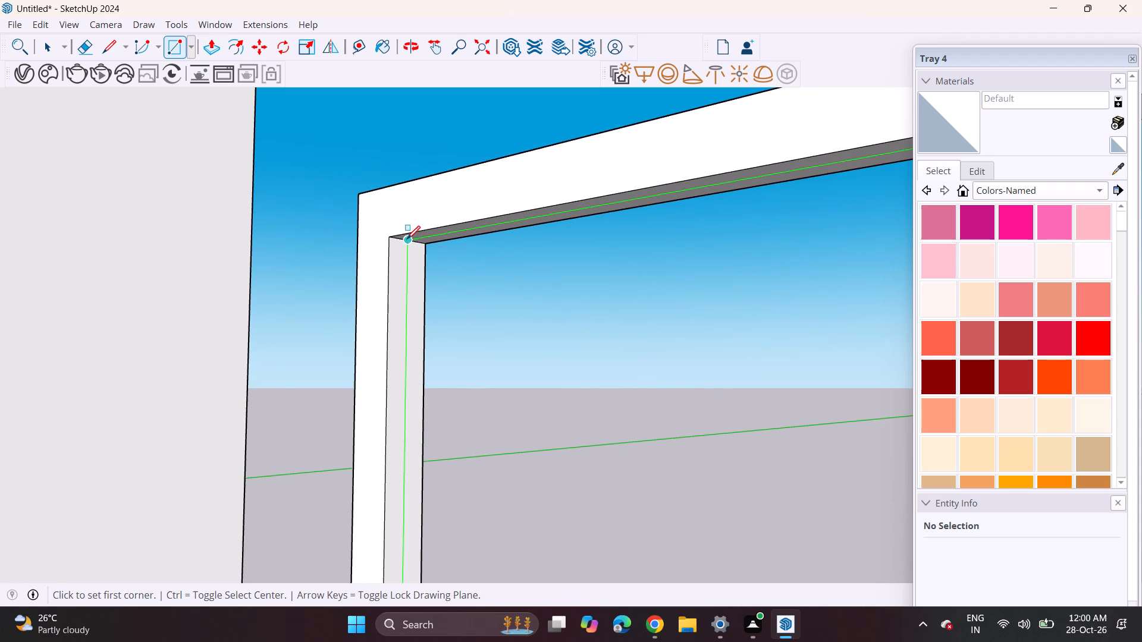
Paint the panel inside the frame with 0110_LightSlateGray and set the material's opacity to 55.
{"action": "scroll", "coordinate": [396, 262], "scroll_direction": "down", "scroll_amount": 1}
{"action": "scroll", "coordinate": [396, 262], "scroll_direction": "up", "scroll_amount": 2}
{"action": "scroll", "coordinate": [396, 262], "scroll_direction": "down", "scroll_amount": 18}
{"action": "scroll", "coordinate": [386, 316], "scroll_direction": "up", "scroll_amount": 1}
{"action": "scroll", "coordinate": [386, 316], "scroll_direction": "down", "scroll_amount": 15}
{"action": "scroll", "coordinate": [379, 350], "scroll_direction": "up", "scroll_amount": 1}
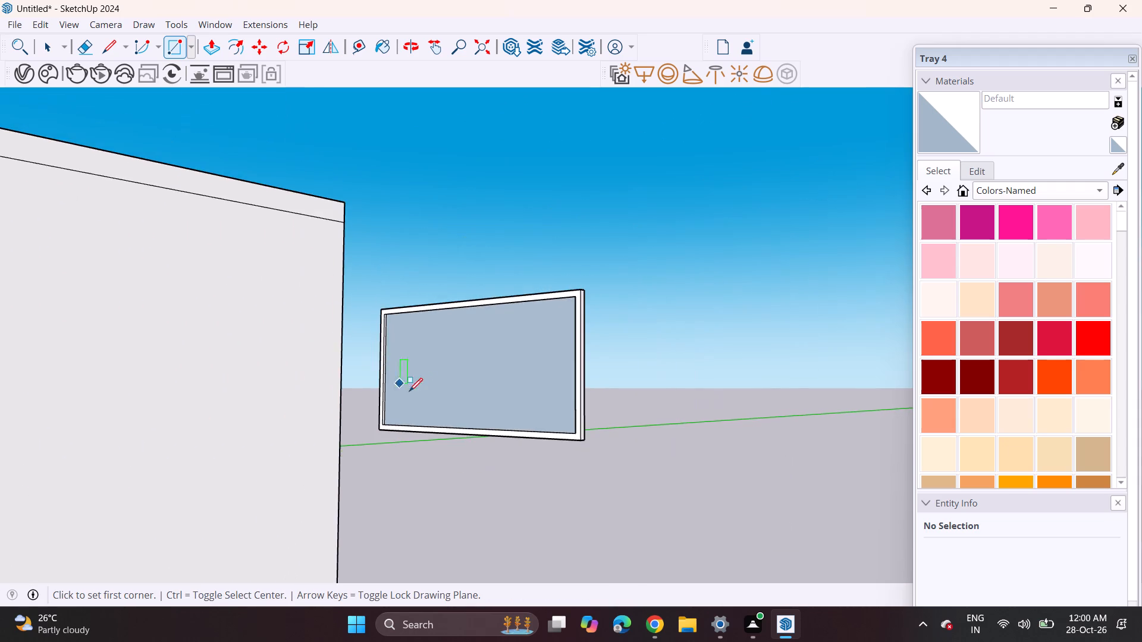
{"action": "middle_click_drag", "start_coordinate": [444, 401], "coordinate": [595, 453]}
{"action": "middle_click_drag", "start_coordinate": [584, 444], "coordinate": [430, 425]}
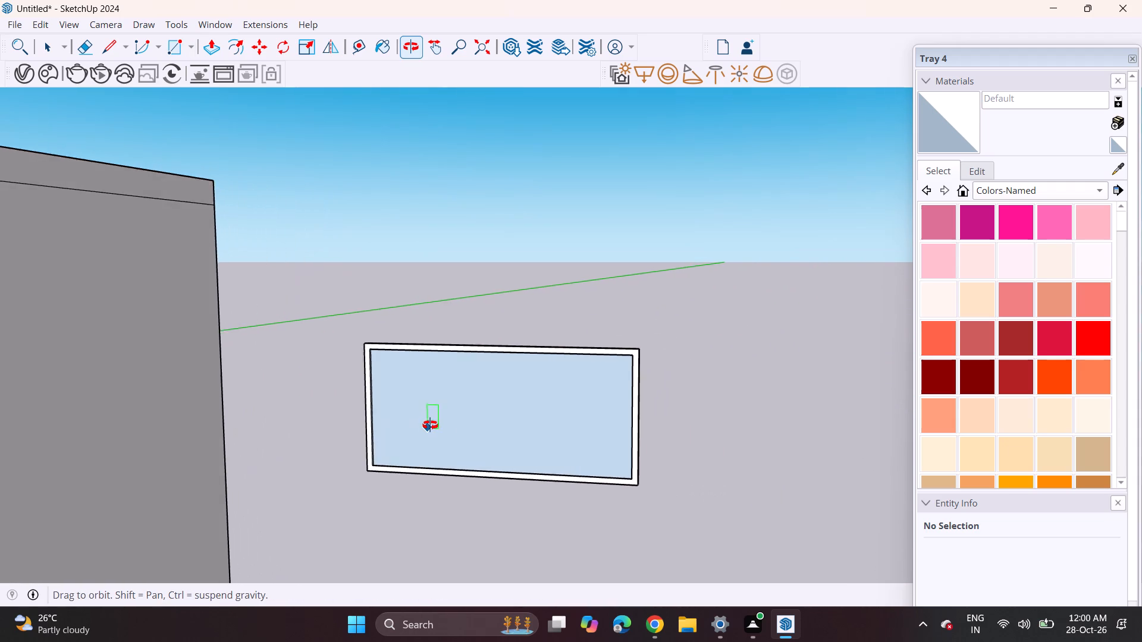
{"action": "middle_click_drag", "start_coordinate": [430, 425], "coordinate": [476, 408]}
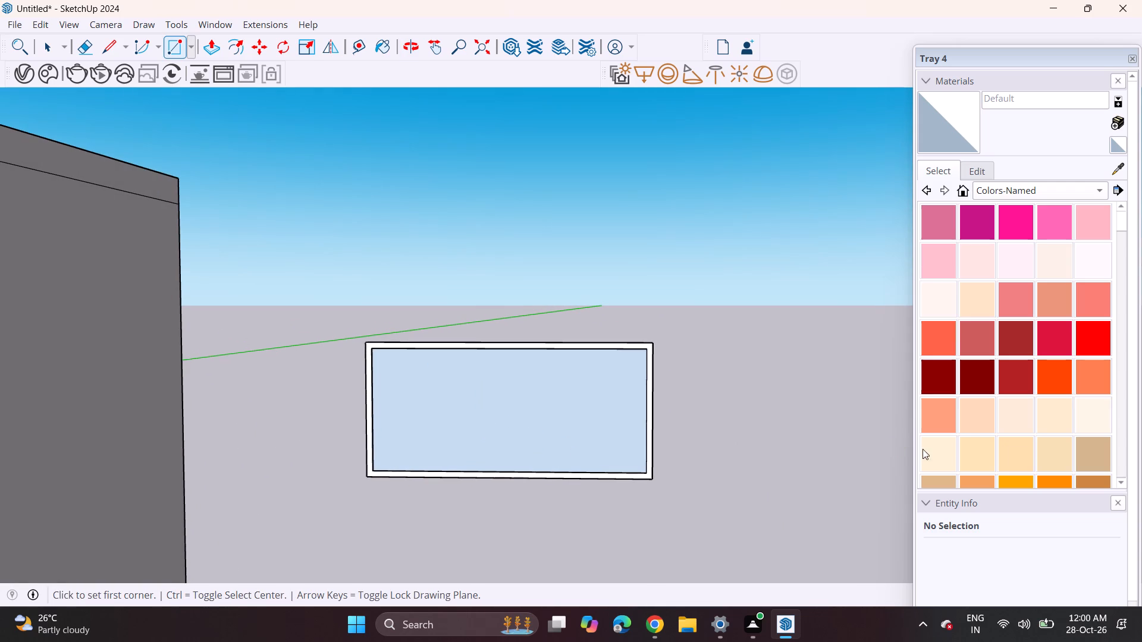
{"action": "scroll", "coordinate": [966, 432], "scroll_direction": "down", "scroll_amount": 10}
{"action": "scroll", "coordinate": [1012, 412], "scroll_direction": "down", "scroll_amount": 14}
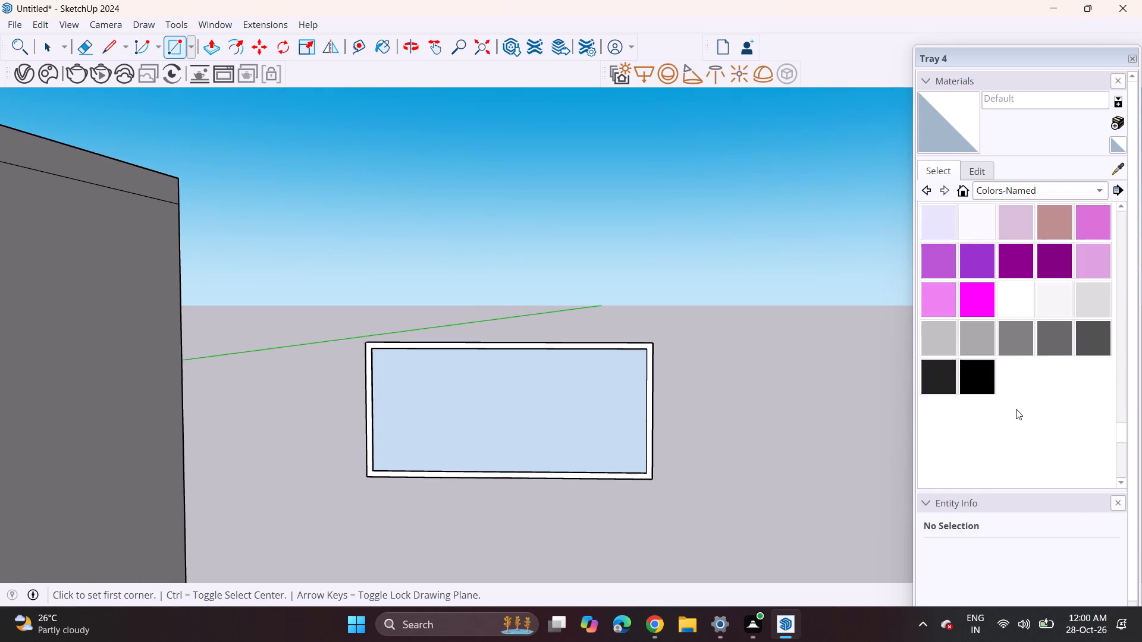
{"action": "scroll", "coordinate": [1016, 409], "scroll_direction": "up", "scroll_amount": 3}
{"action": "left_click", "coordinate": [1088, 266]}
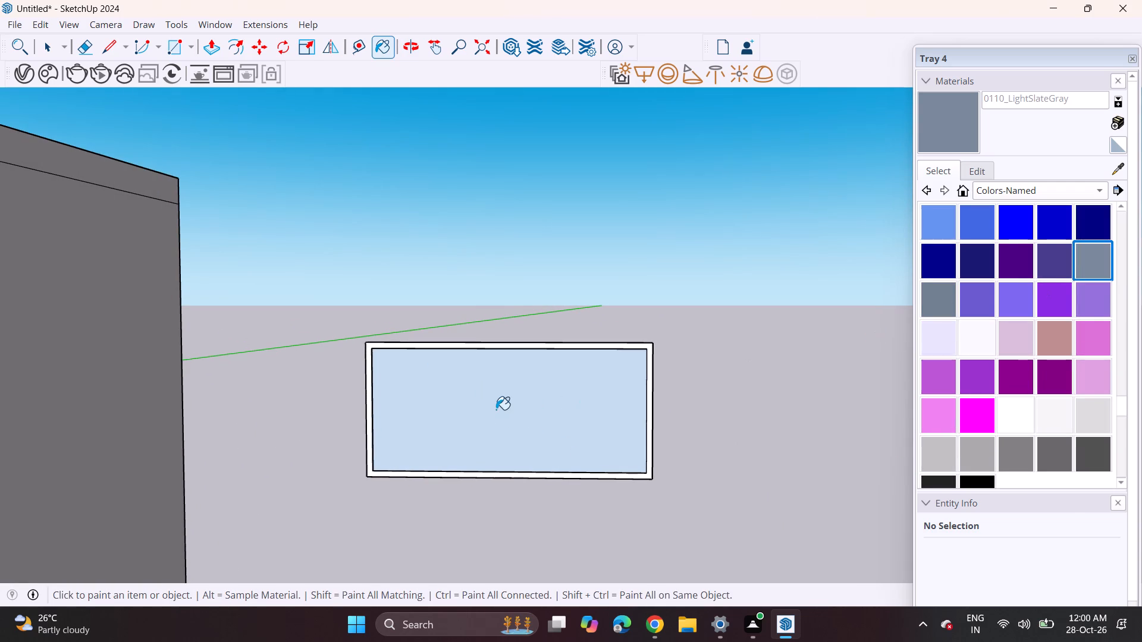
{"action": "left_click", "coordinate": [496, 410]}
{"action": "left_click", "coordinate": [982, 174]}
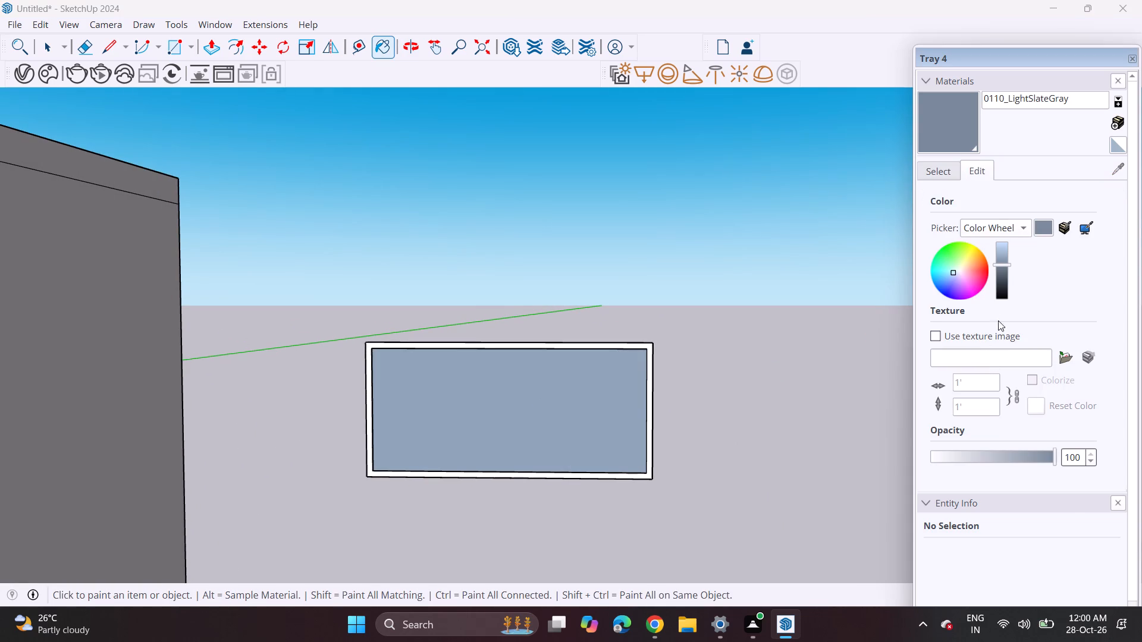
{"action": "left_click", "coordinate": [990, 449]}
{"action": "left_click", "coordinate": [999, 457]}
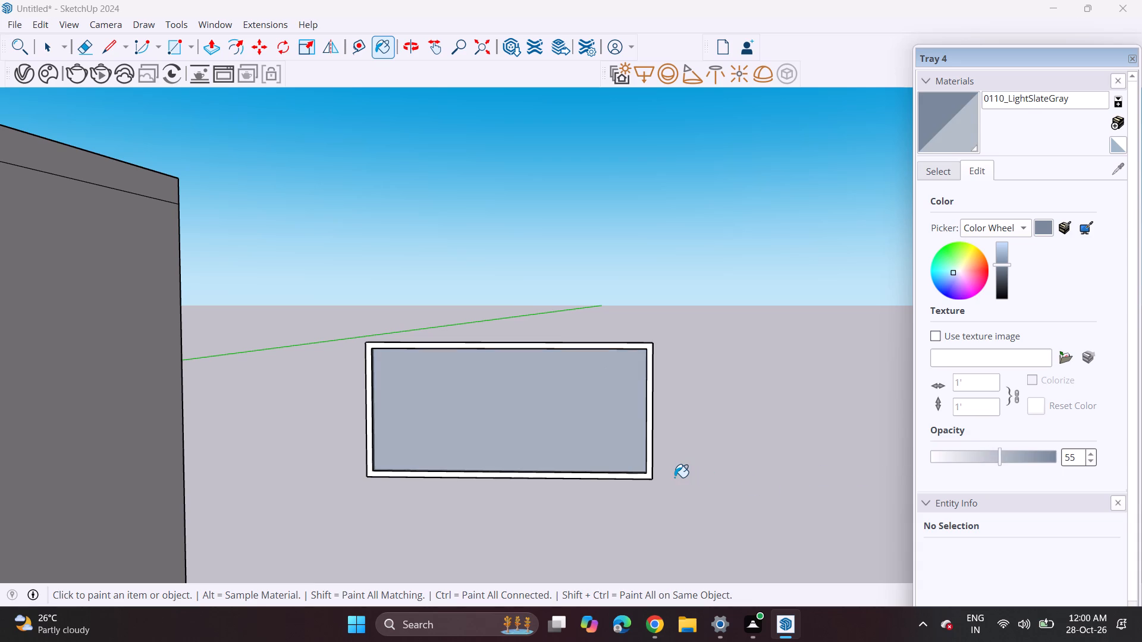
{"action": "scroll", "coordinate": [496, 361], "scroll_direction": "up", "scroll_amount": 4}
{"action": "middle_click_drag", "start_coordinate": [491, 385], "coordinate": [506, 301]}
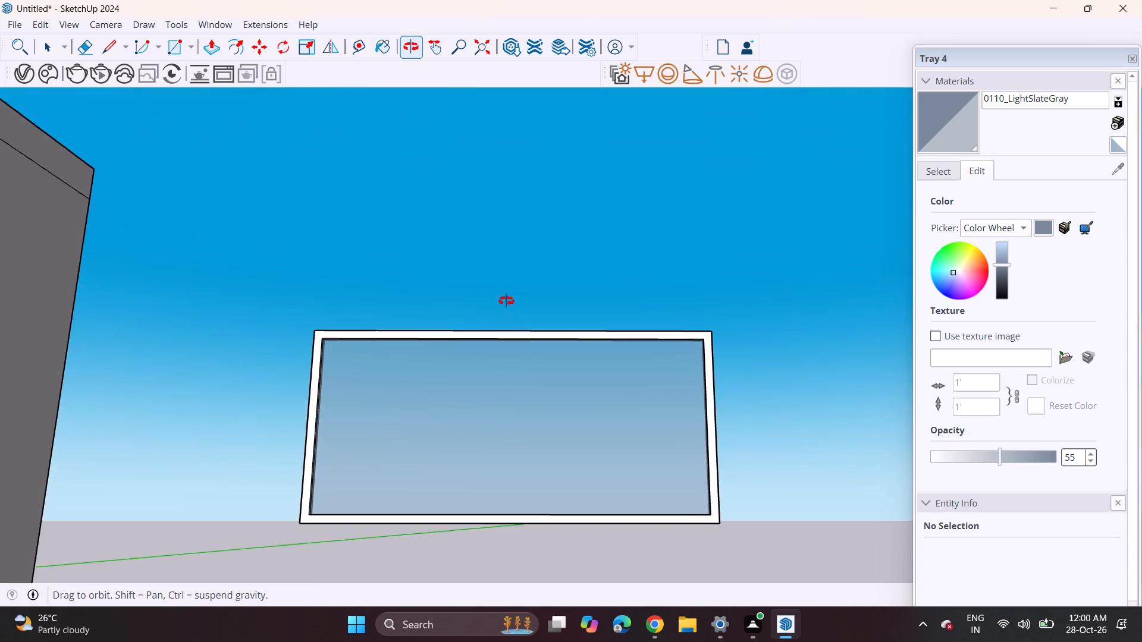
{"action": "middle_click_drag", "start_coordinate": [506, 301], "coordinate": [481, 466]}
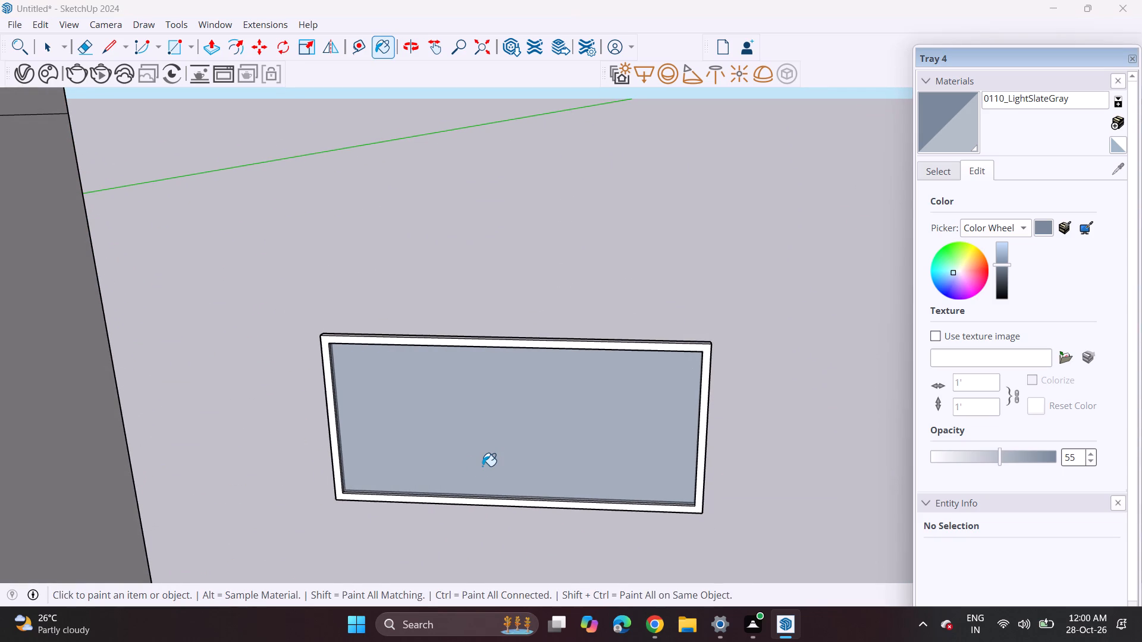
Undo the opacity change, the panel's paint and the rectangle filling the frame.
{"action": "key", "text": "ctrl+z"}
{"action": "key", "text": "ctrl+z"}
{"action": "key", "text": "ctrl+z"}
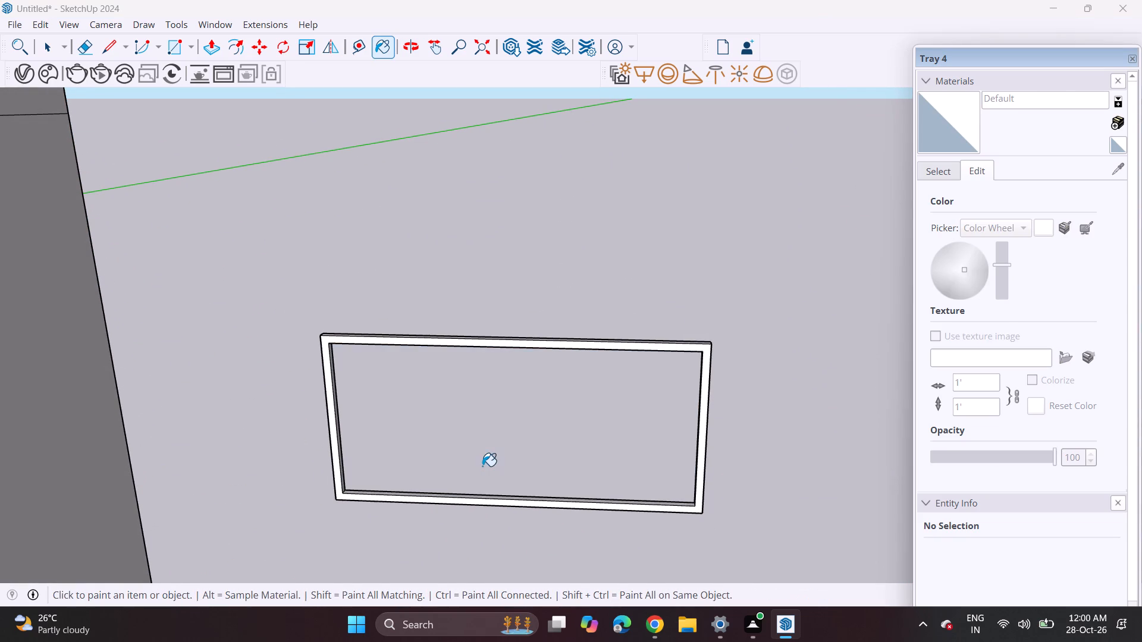
Draw two small adjacent rectangles across the depth of the frame's bottom rail, one on each side of its midpoint.
{"action": "left_click", "coordinate": [171, 40]}
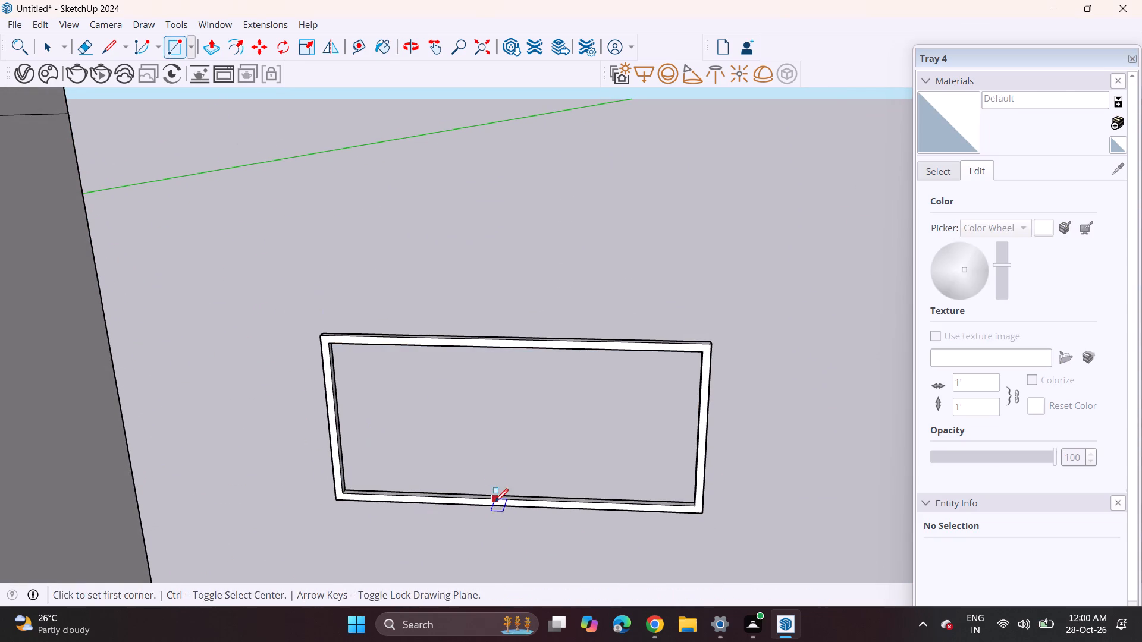
{"action": "middle_click_drag", "start_coordinate": [495, 502], "coordinate": [509, 543]}
{"action": "scroll", "coordinate": [519, 495], "scroll_direction": "up", "scroll_amount": 14}
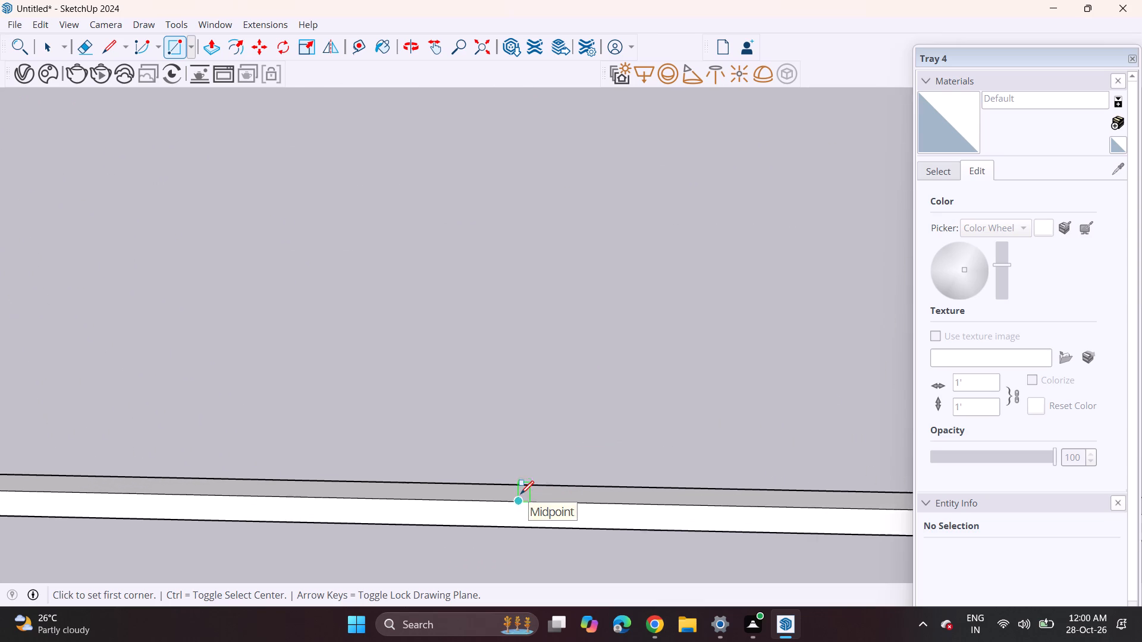
{"action": "scroll", "coordinate": [520, 494], "scroll_direction": "up", "scroll_amount": 2}
{"action": "left_click", "coordinate": [519, 502]}
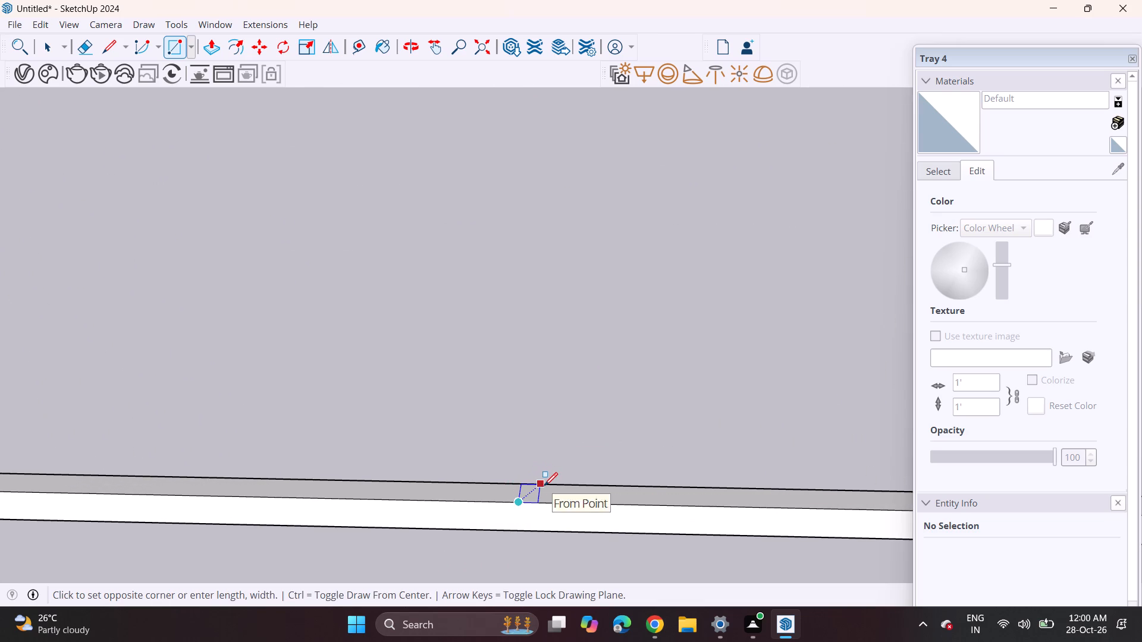
{"action": "left_click", "coordinate": [544, 486]}
{"action": "left_click", "coordinate": [519, 481]}
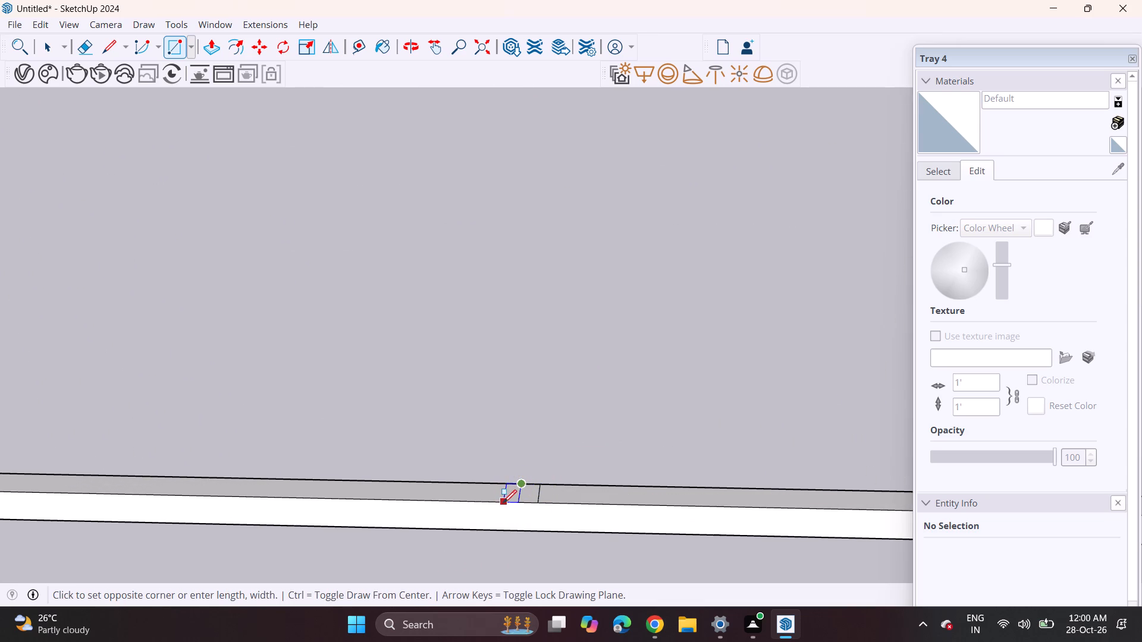
{"action": "left_click", "coordinate": [499, 503]}
Push/Pull both small rectangles up to the underside of the top rail to form a central divider.
{"action": "left_click", "coordinate": [215, 52]}
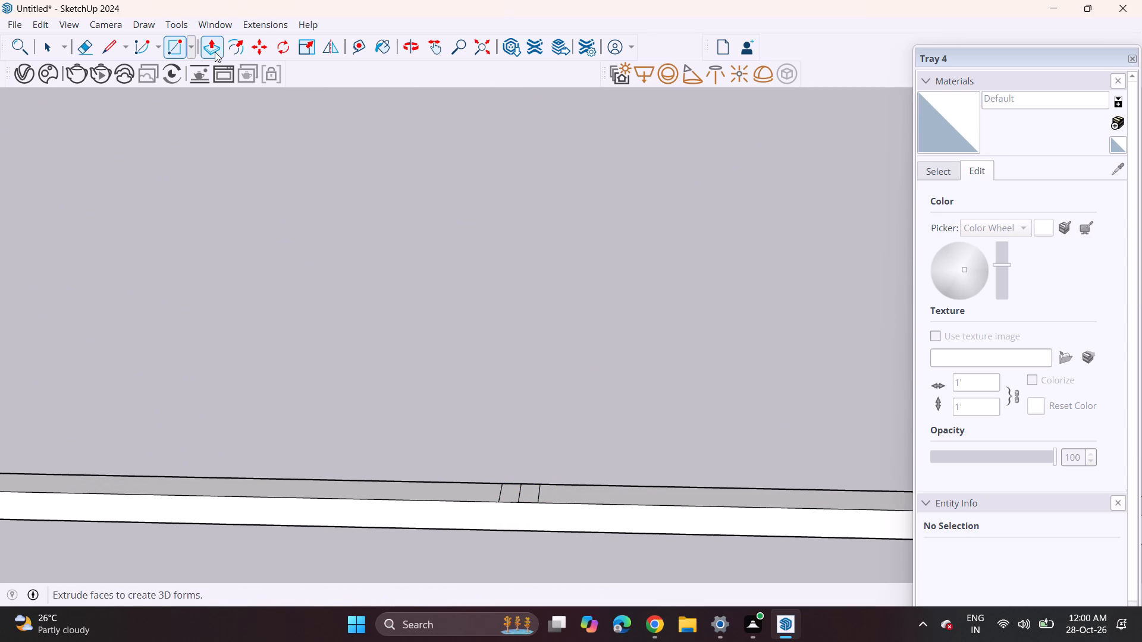
{"action": "left_click", "coordinate": [516, 498]}
{"action": "scroll", "coordinate": [511, 386], "scroll_direction": "down", "scroll_amount": 2}
{"action": "scroll", "coordinate": [511, 386], "scroll_direction": "up", "scroll_amount": 1}
{"action": "scroll", "coordinate": [511, 386], "scroll_direction": "down", "scroll_amount": 3}
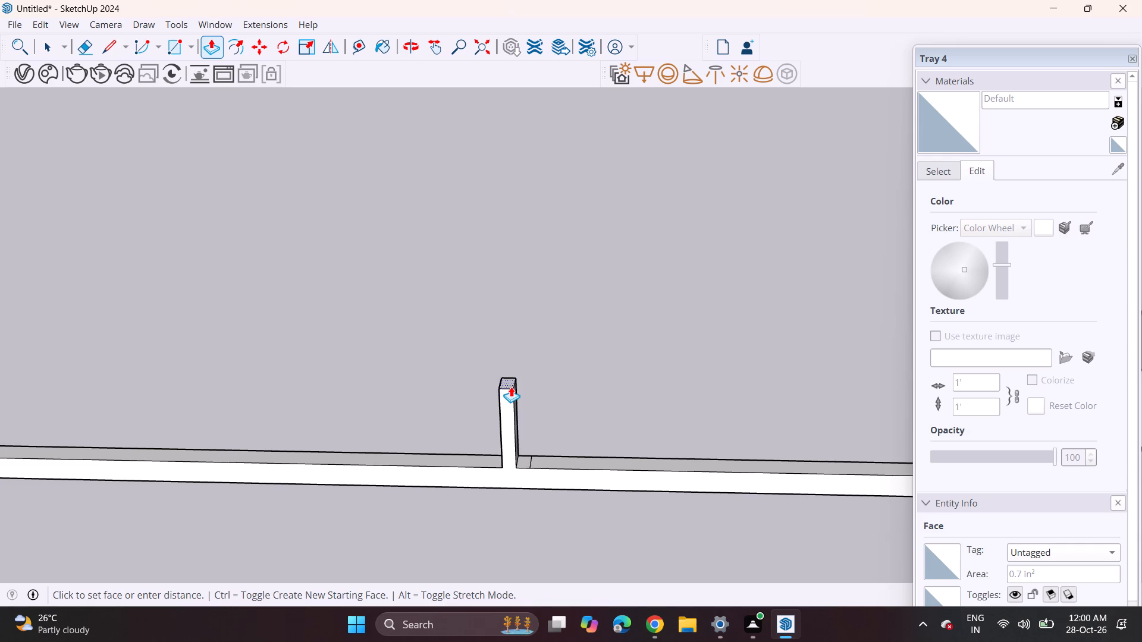
{"action": "scroll", "coordinate": [512, 351], "scroll_direction": "down", "scroll_amount": 6}
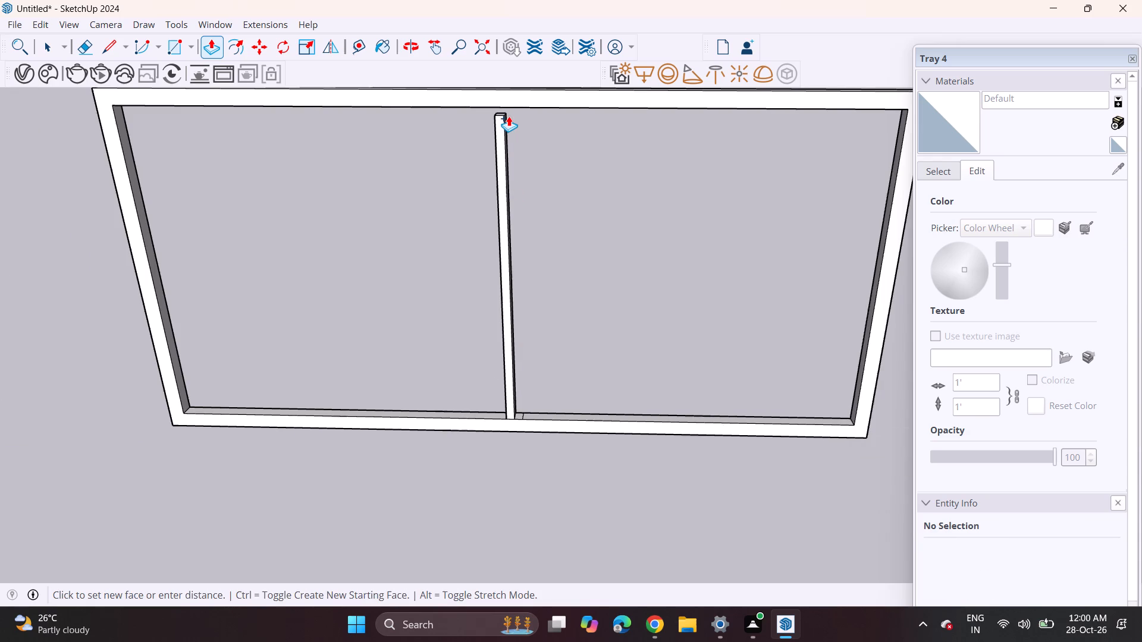
{"action": "left_click", "coordinate": [531, 105]}
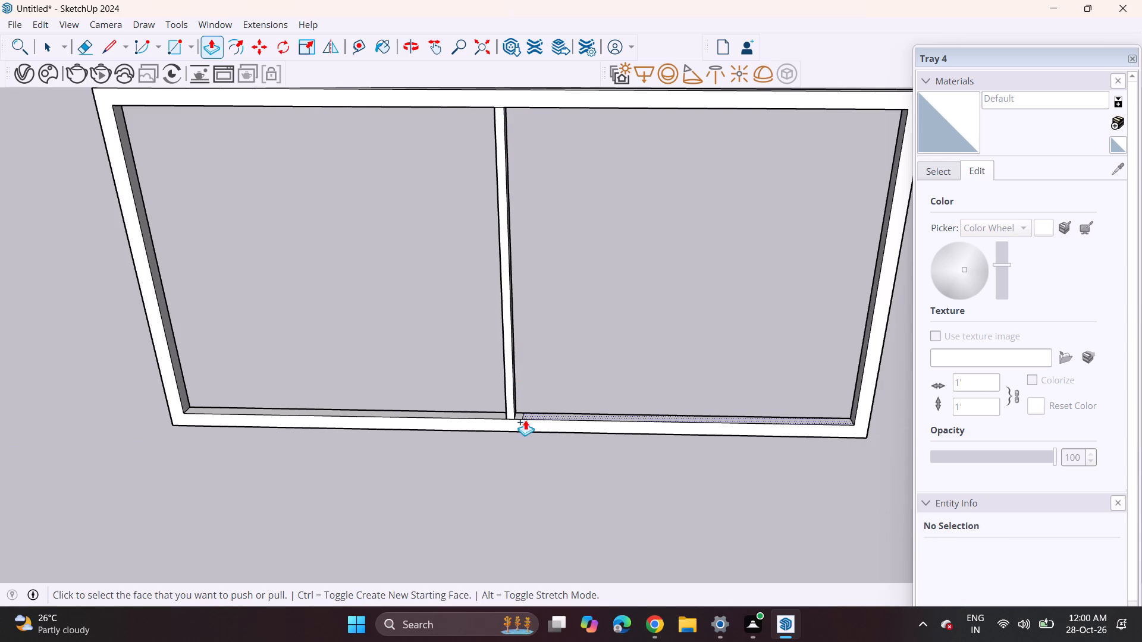
{"action": "double_click", "coordinate": [523, 415]}
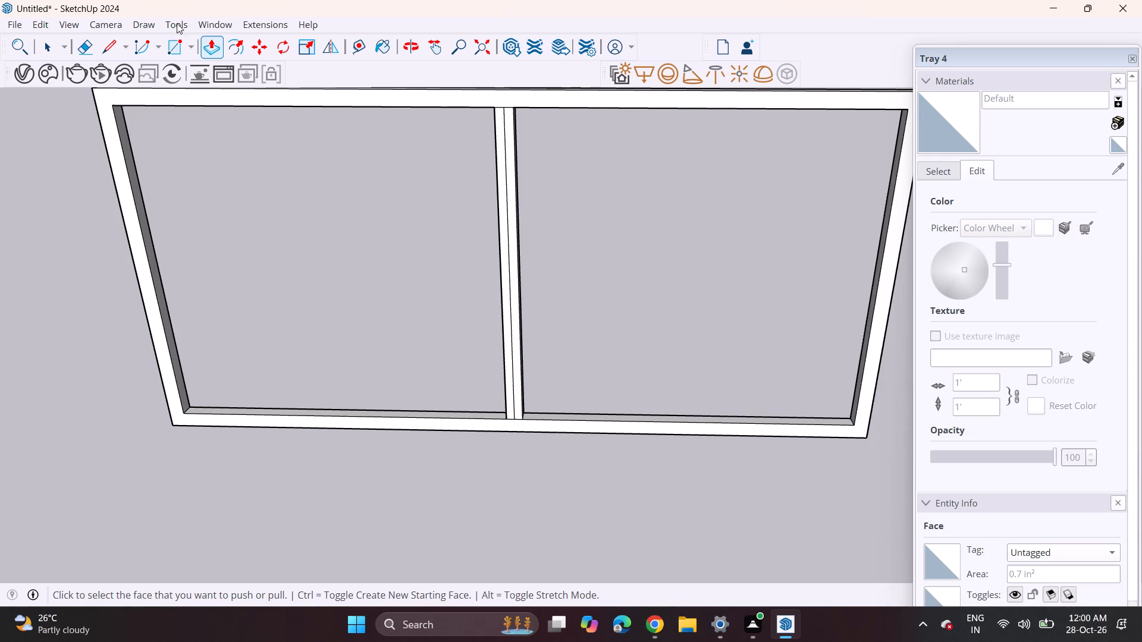
Draw a rectangle at mid-depth filling the divided frame's opening nearest the kitchen's side wall.
{"action": "left_click", "coordinate": [171, 38]}
{"action": "middle_click_drag", "start_coordinate": [195, 320], "coordinate": [163, 370]}
{"action": "scroll", "coordinate": [195, 372], "scroll_direction": "up", "scroll_amount": 8}
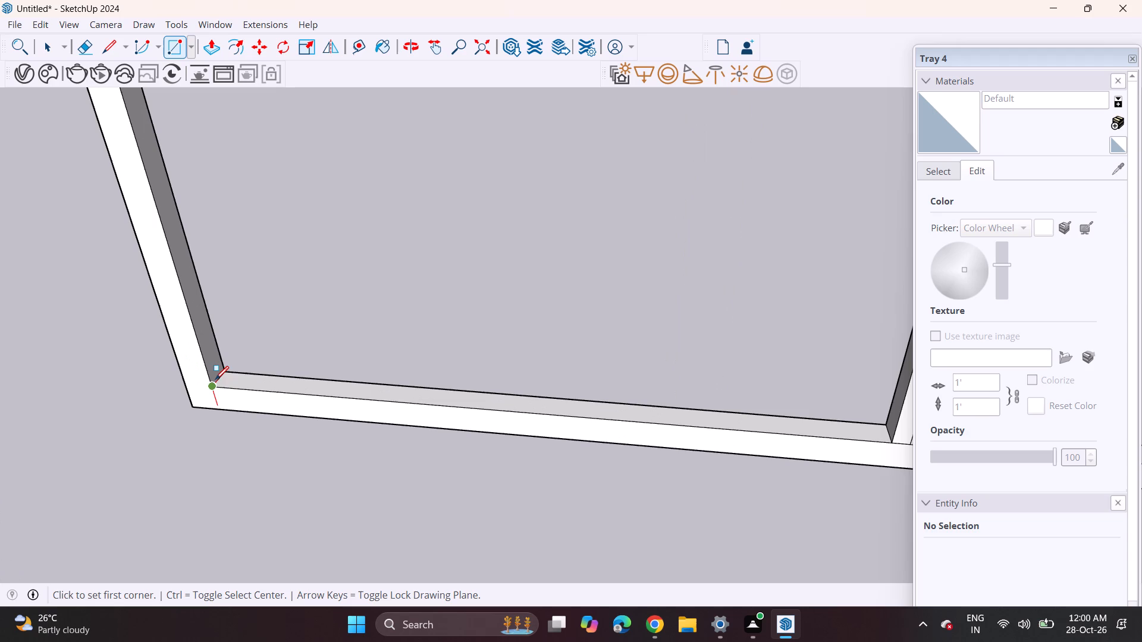
{"action": "left_click", "coordinate": [217, 377]}
{"action": "scroll", "coordinate": [335, 319], "scroll_direction": "down", "scroll_amount": 14}
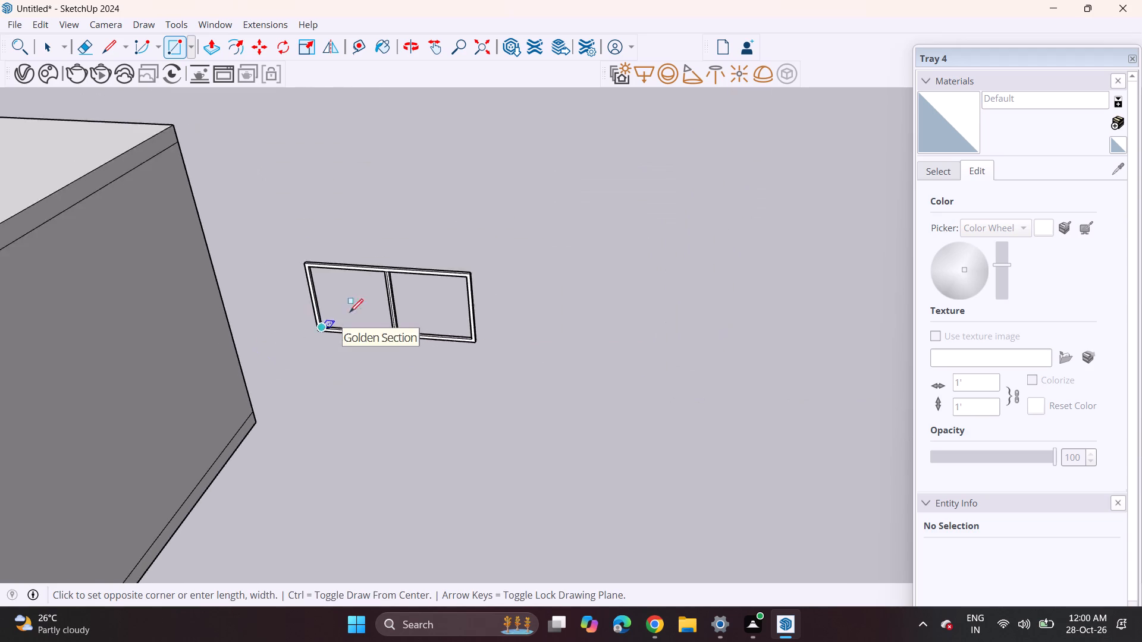
{"action": "scroll", "coordinate": [358, 307], "scroll_direction": "up", "scroll_amount": 1}
{"action": "middle_click_drag", "start_coordinate": [364, 298], "coordinate": [532, 159]}
{"action": "scroll", "coordinate": [400, 251], "scroll_direction": "up", "scroll_amount": 2}
{"action": "scroll", "coordinate": [400, 251], "scroll_direction": "down", "scroll_amount": 1}
{"action": "scroll", "coordinate": [400, 251], "scroll_direction": "up", "scroll_amount": 7}
{"action": "scroll", "coordinate": [400, 251], "scroll_direction": "down", "scroll_amount": 2}
{"action": "scroll", "coordinate": [400, 251], "scroll_direction": "up", "scroll_amount": 7}
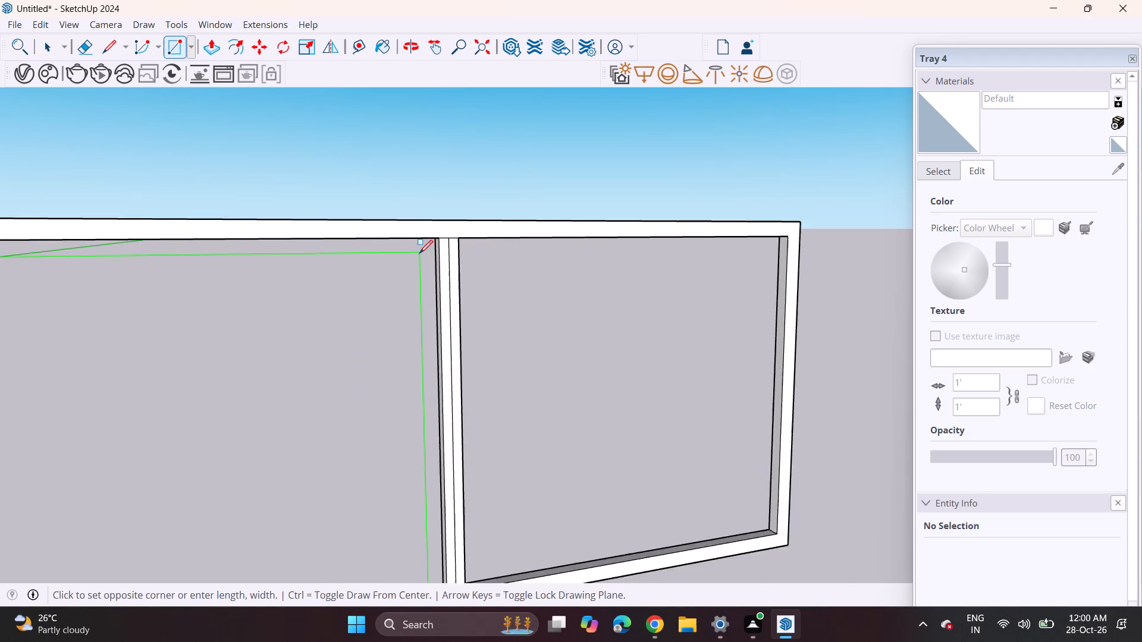
{"action": "scroll", "coordinate": [419, 253], "scroll_direction": "up", "scroll_amount": 2}
{"action": "scroll", "coordinate": [419, 253], "scroll_direction": "down", "scroll_amount": 1}
{"action": "scroll", "coordinate": [419, 253], "scroll_direction": "up", "scroll_amount": 2}
{"action": "middle_click_drag", "start_coordinate": [423, 253], "coordinate": [475, 199]}
{"action": "scroll", "coordinate": [450, 225], "scroll_direction": "up", "scroll_amount": 2}
{"action": "scroll", "coordinate": [450, 225], "scroll_direction": "down", "scroll_amount": 1}
{"action": "scroll", "coordinate": [450, 225], "scroll_direction": "up", "scroll_amount": 7}
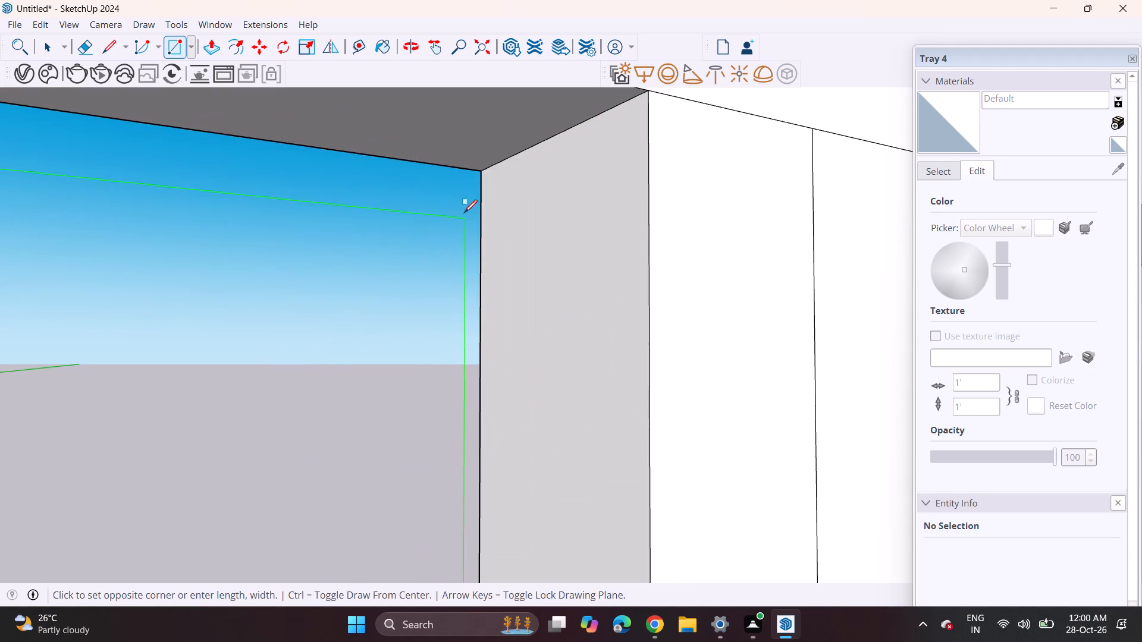
{"action": "left_click", "coordinate": [549, 136]}
{"action": "scroll", "coordinate": [524, 168], "scroll_direction": "up", "scroll_amount": 1}
{"action": "scroll", "coordinate": [523, 174], "scroll_direction": "down", "scroll_amount": 4}
{"action": "scroll", "coordinate": [522, 180], "scroll_direction": "up", "scroll_amount": 3}
{"action": "scroll", "coordinate": [522, 182], "scroll_direction": "down", "scroll_amount": 3}
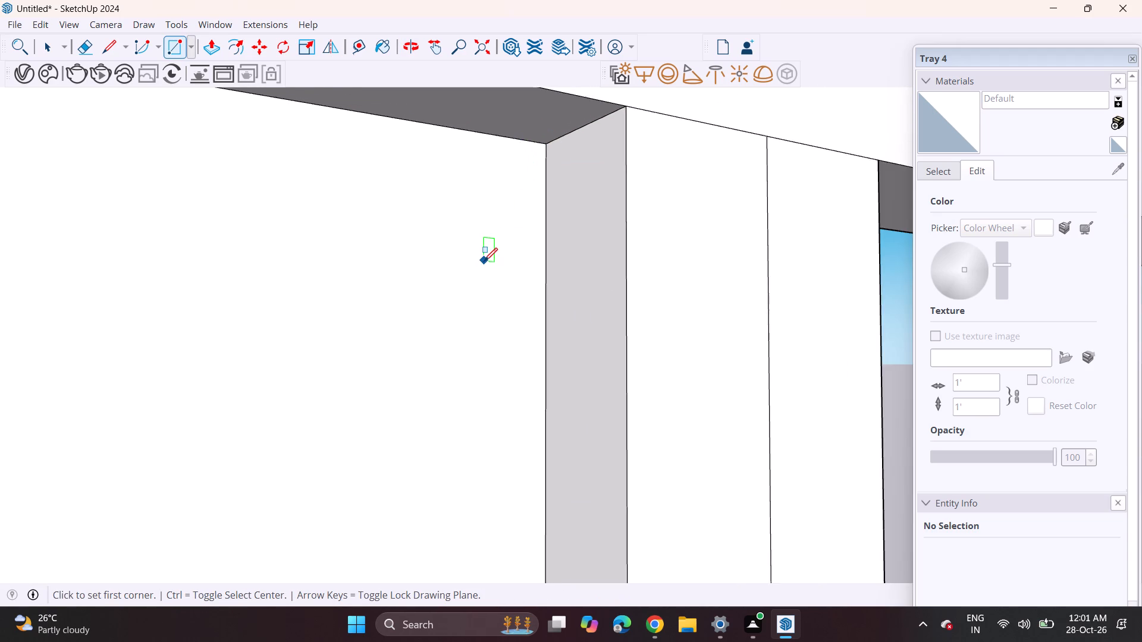
{"action": "scroll", "coordinate": [484, 261], "scroll_direction": "down", "scroll_amount": 15}
{"action": "scroll", "coordinate": [496, 297], "scroll_direction": "up", "scroll_amount": 4}
{"action": "scroll", "coordinate": [500, 298], "scroll_direction": "down", "scroll_amount": 6}
{"action": "scroll", "coordinate": [602, 322], "scroll_direction": "down", "scroll_amount": 3}
{"action": "scroll", "coordinate": [606, 328], "scroll_direction": "up", "scroll_amount": 2}
{"action": "scroll", "coordinate": [606, 328], "scroll_direction": "down", "scroll_amount": 2}
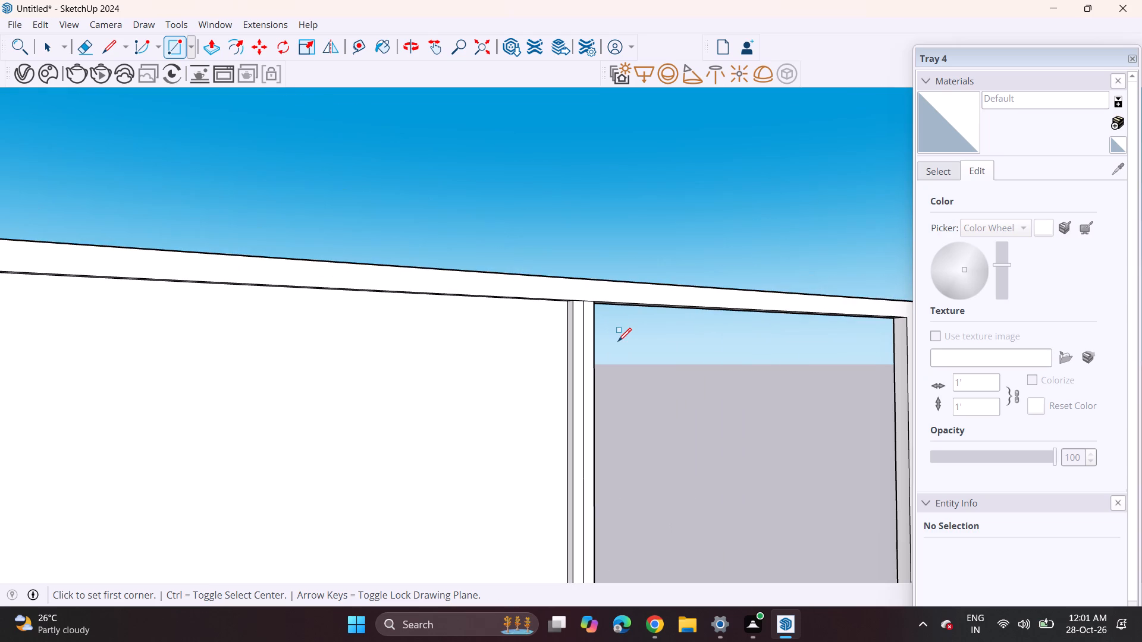
Draw a rectangle at mid-depth filling the frame's remaining open half, from its upper outer corner to the divider's base.
{"action": "middle_click_drag", "start_coordinate": [613, 344], "coordinate": [293, 317]}
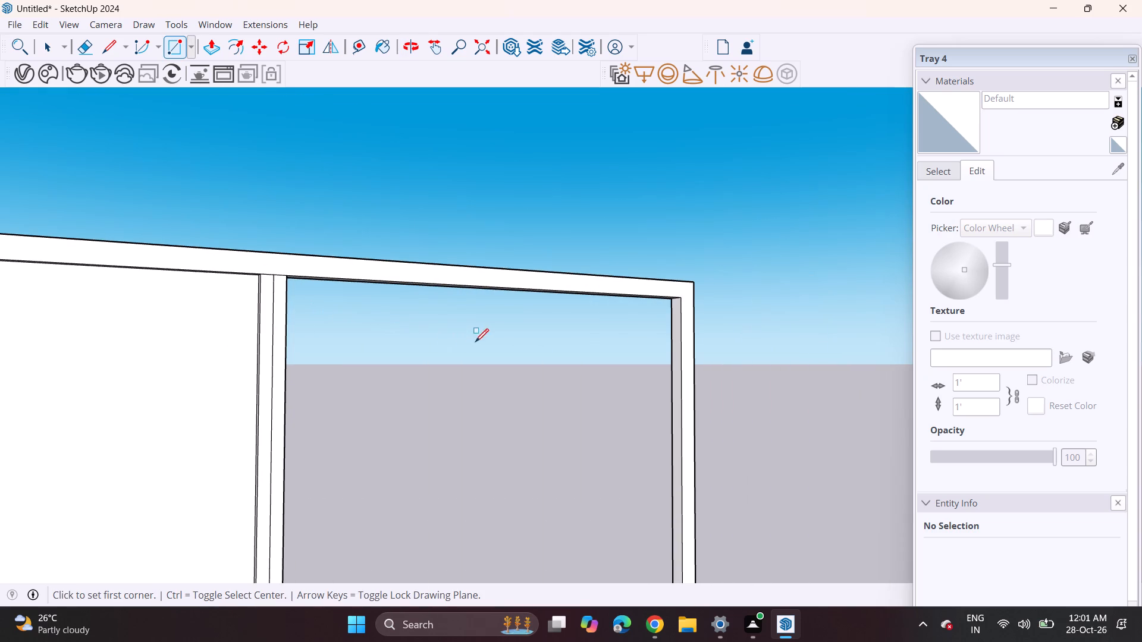
{"action": "scroll", "coordinate": [493, 335], "scroll_direction": "up", "scroll_amount": 5}
{"action": "middle_click_drag", "start_coordinate": [515, 329], "coordinate": [597, 303]}
{"action": "middle_click", "coordinate": [597, 303]}
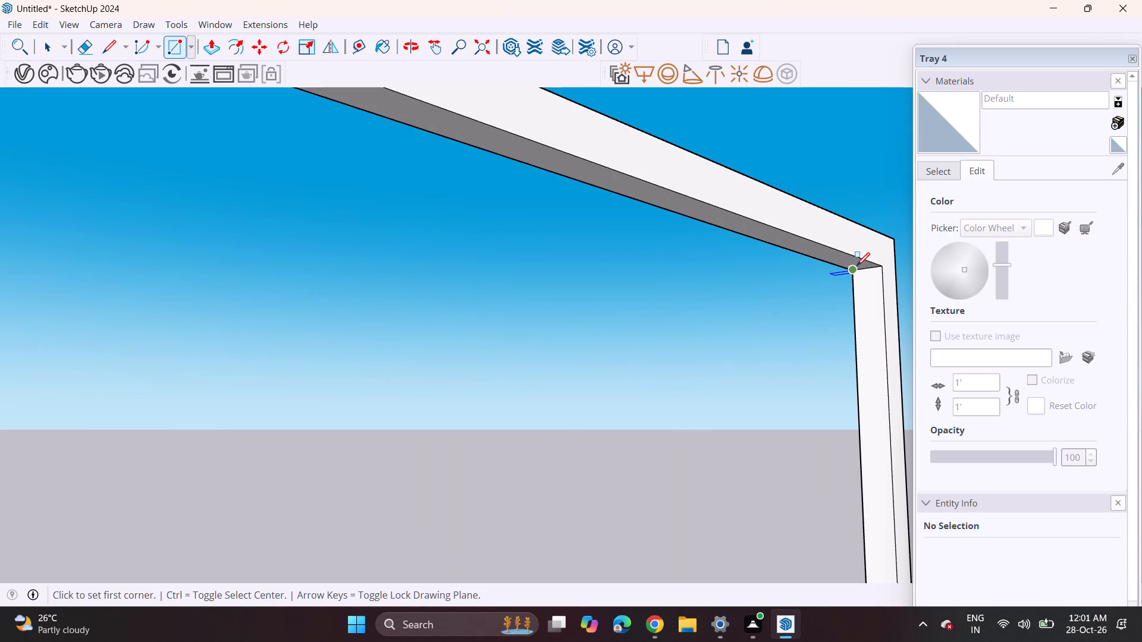
{"action": "left_click", "coordinate": [862, 272]}
{"action": "scroll", "coordinate": [699, 329], "scroll_direction": "down", "scroll_amount": 11}
{"action": "middle_click_drag", "start_coordinate": [663, 363], "coordinate": [531, 485]}
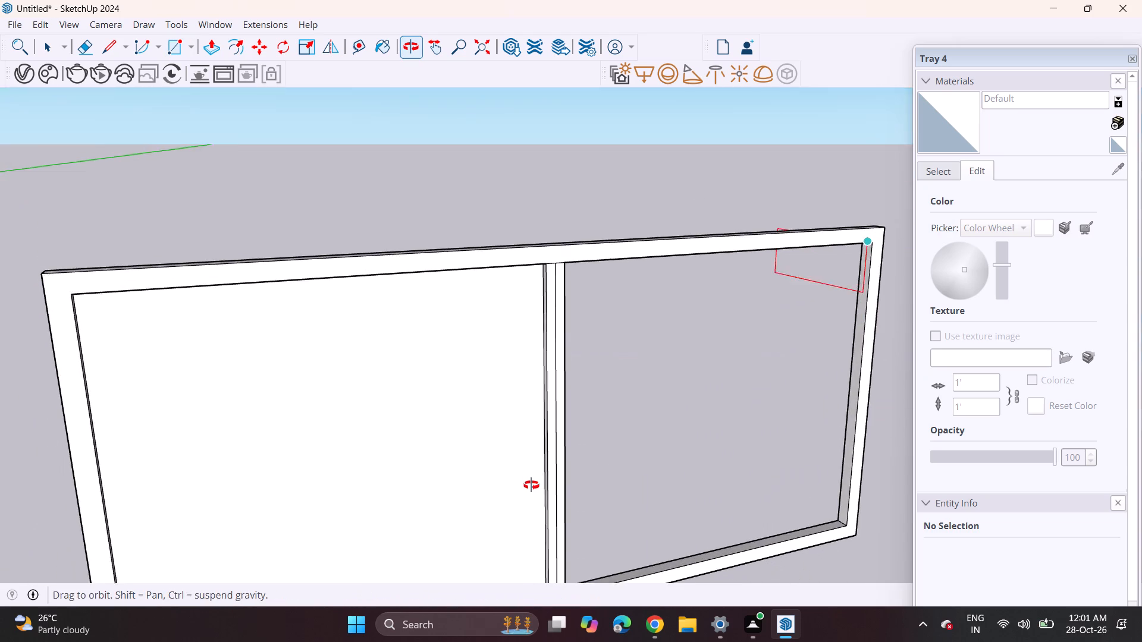
{"action": "middle_click_drag", "start_coordinate": [531, 485], "coordinate": [523, 495]}
{"action": "middle_click_drag", "start_coordinate": [577, 536], "coordinate": [379, 583]}
{"action": "middle_click_drag", "start_coordinate": [481, 562], "coordinate": [339, 553], "text": "shift"}
{"action": "scroll", "coordinate": [401, 555], "scroll_direction": "up", "scroll_amount": 6}
{"action": "scroll", "coordinate": [435, 520], "scroll_direction": "up", "scroll_amount": 4}
{"action": "scroll", "coordinate": [416, 543], "scroll_direction": "down", "scroll_amount": 6}
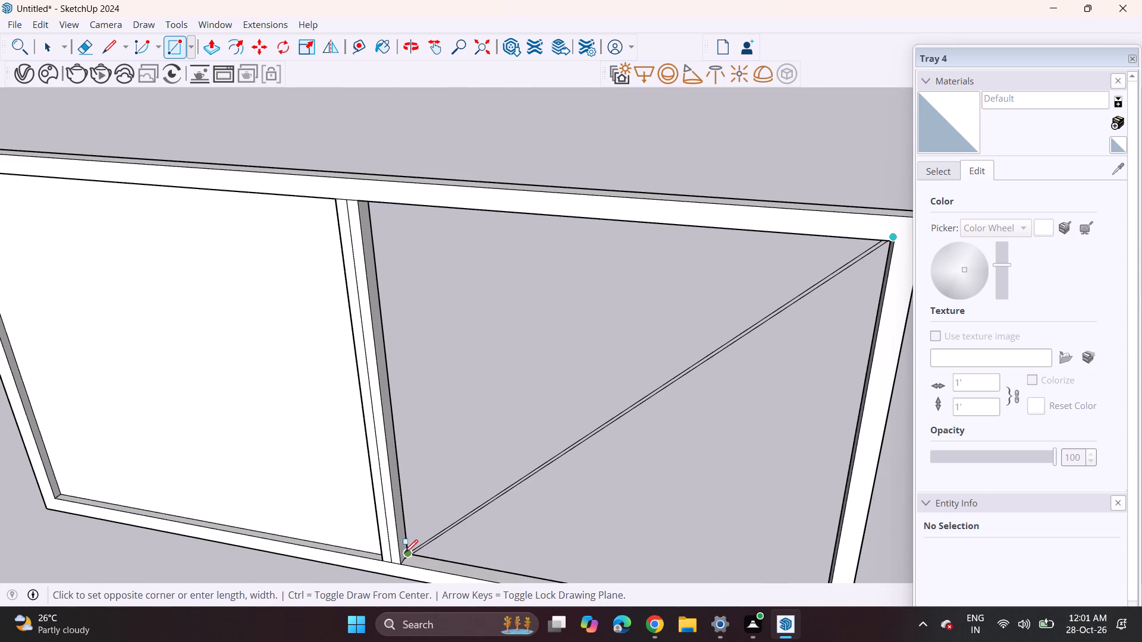
{"action": "scroll", "coordinate": [404, 553], "scroll_direction": "up", "scroll_amount": 11}
{"action": "left_click", "coordinate": [402, 564]}
{"action": "scroll", "coordinate": [401, 558], "scroll_direction": "down", "scroll_amount": 2}
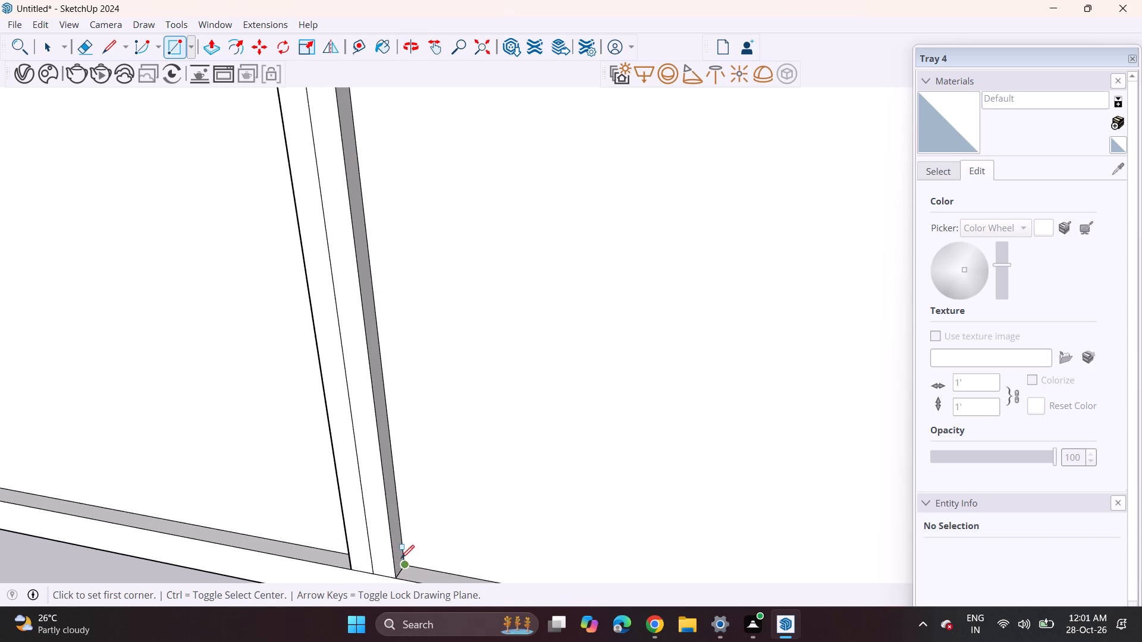
{"action": "scroll", "coordinate": [401, 558], "scroll_direction": "down", "scroll_amount": 5}
{"action": "scroll", "coordinate": [393, 536], "scroll_direction": "up", "scroll_amount": 2}
{"action": "scroll", "coordinate": [393, 536], "scroll_direction": "down", "scroll_amount": 19}
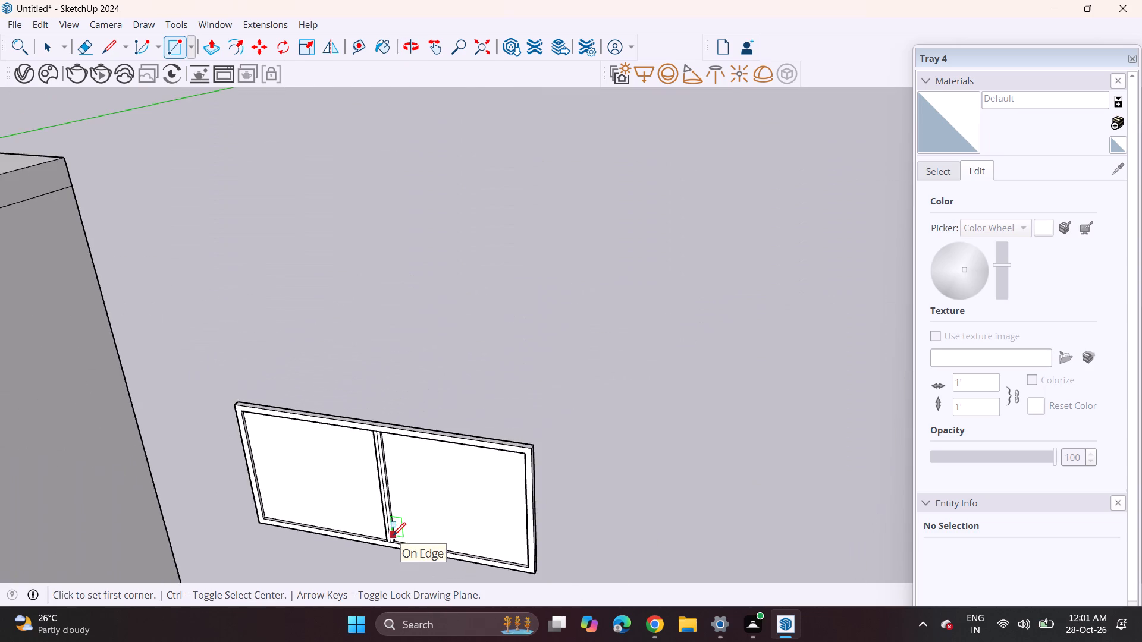
Paint both infill panels of the frame with the named colour 0110_LightSlateGray.
{"action": "middle_click_drag", "start_coordinate": [412, 520], "coordinate": [488, 455]}
{"action": "middle_click_drag", "start_coordinate": [472, 478], "coordinate": [504, 366], "text": "shift"}
{"action": "middle_click_drag", "start_coordinate": [481, 382], "coordinate": [534, 370]}
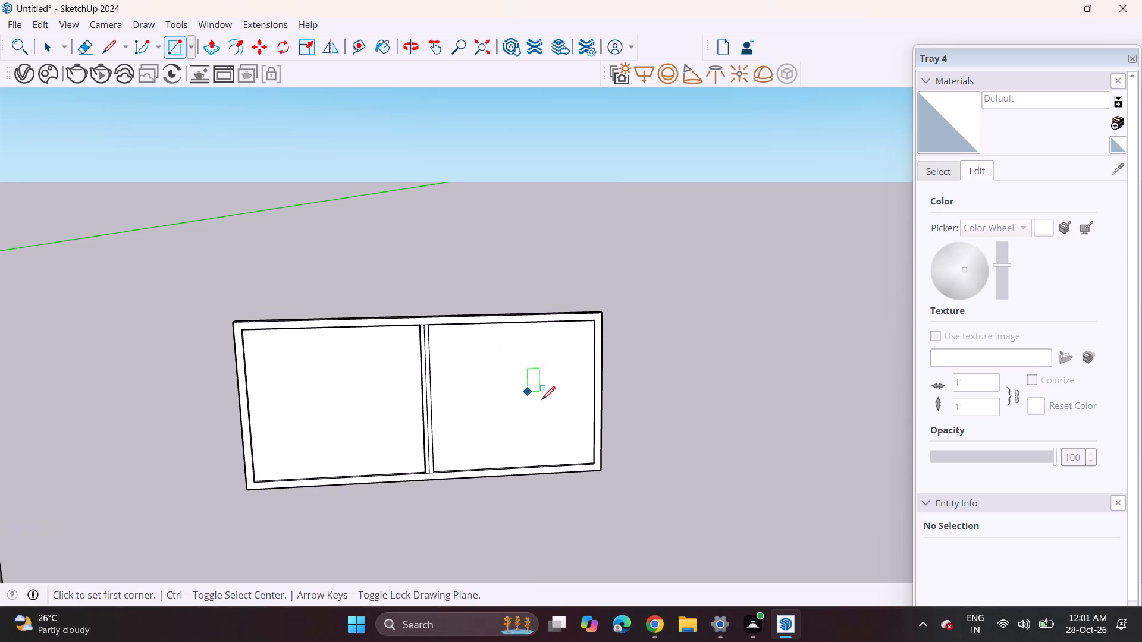
{"action": "left_click", "coordinate": [940, 175]}
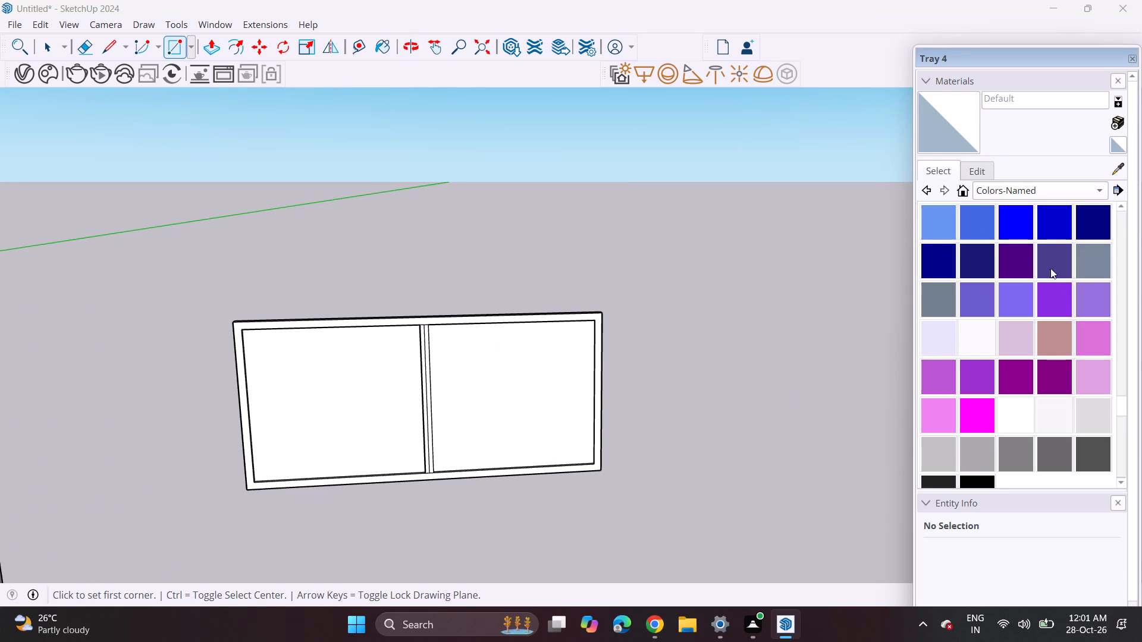
{"action": "left_click", "coordinate": [1094, 259]}
{"action": "left_click", "coordinate": [560, 406]}
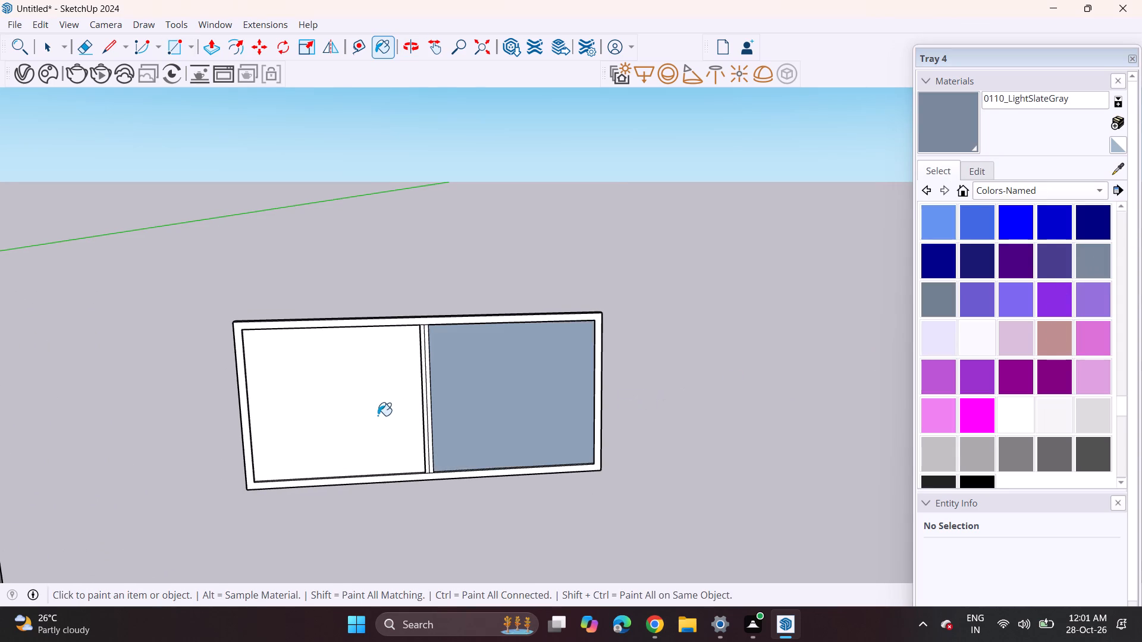
{"action": "left_click", "coordinate": [373, 416]}
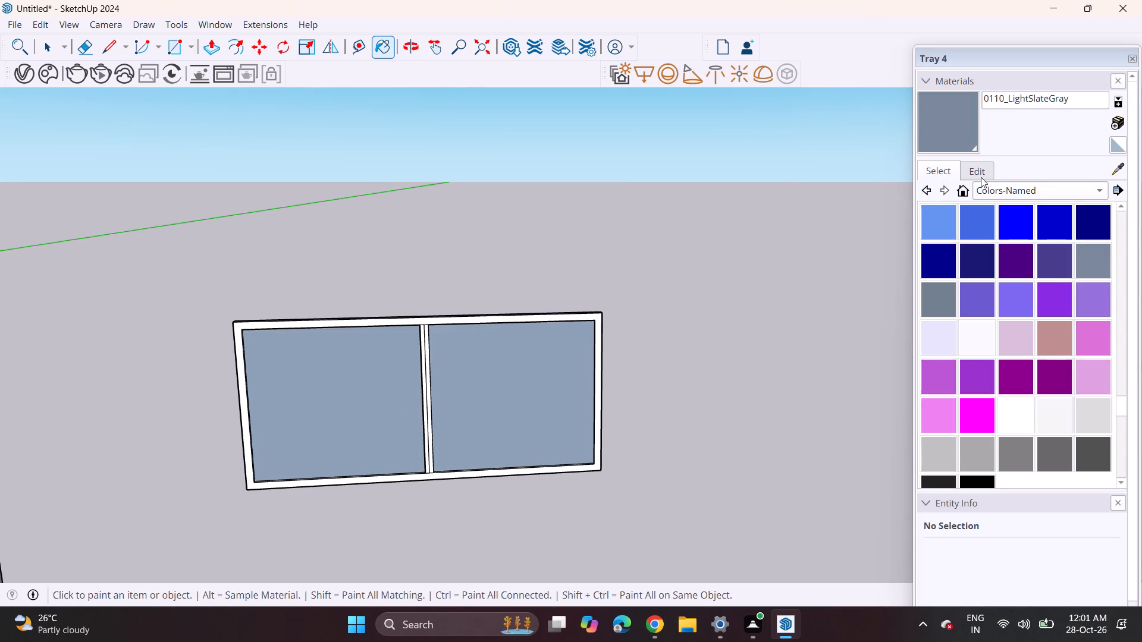
Reduce the opacity of the 0110_LightSlateGray material to 55.
{"action": "left_click", "coordinate": [981, 175]}
{"action": "left_click", "coordinate": [1002, 448]}
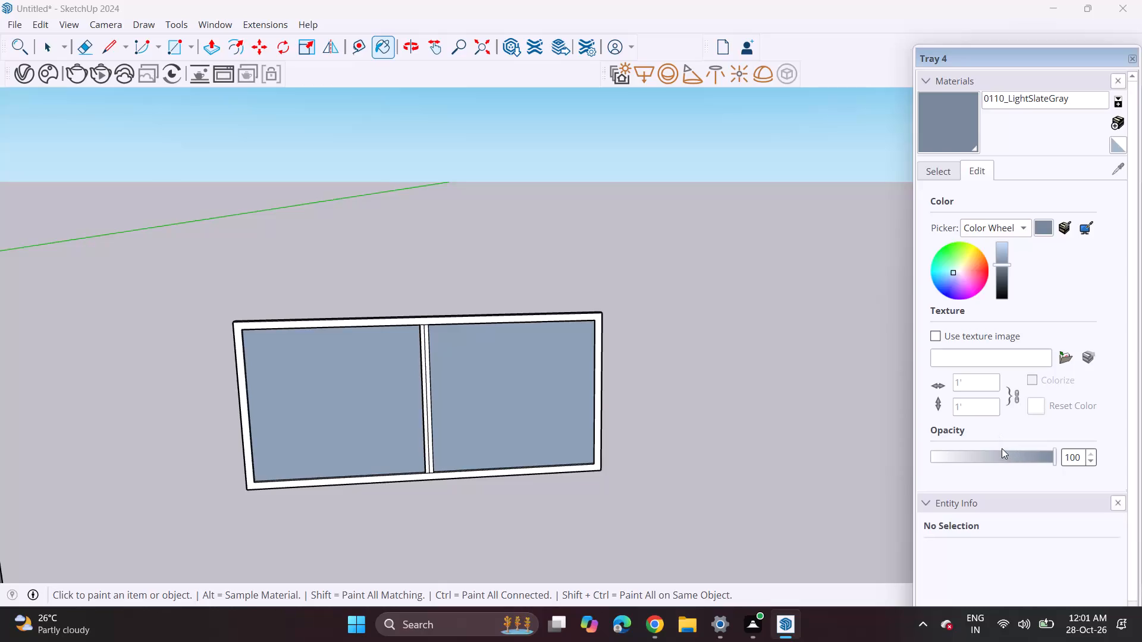
{"action": "left_click", "coordinate": [999, 452]}
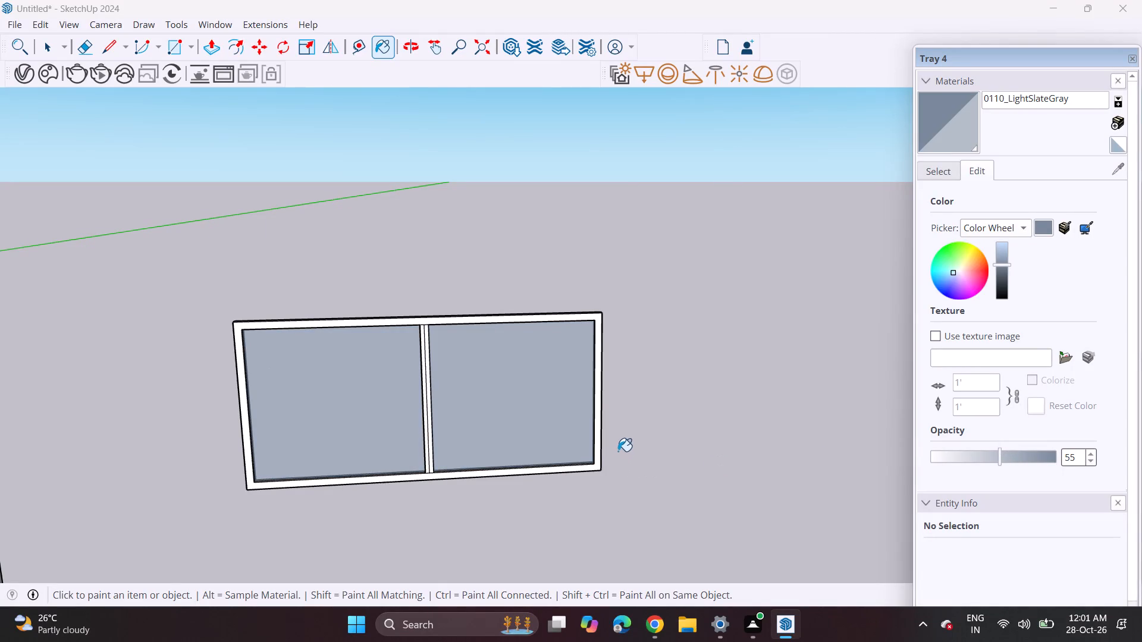
{"action": "key", "text": "space"}
{"action": "left_click", "coordinate": [626, 442]}
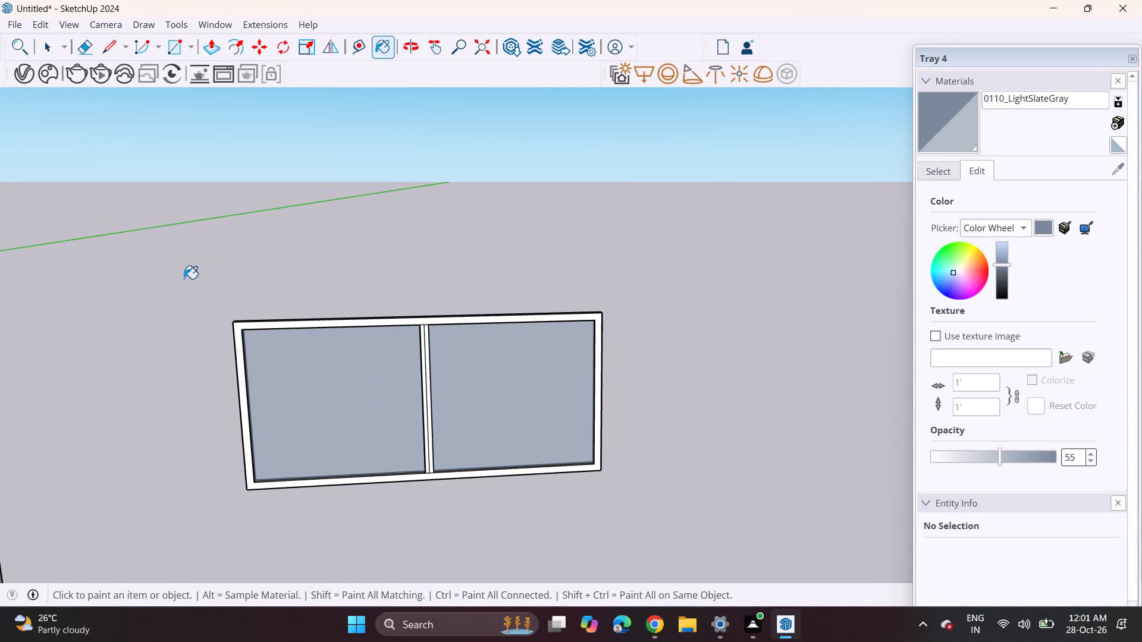
Select the whole two-pane frame with its infill panels and make it a group.
{"action": "key", "text": "space"}
{"action": "left_click_drag", "start_coordinate": [182, 279], "coordinate": [704, 514]}
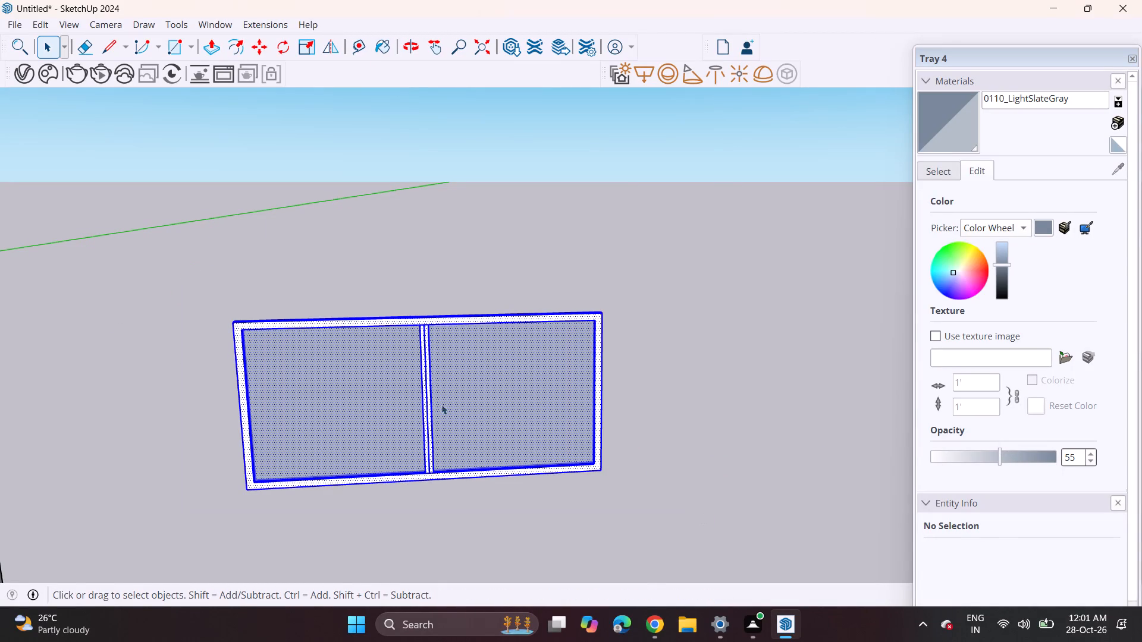
{"action": "right_click", "coordinate": [419, 395]}
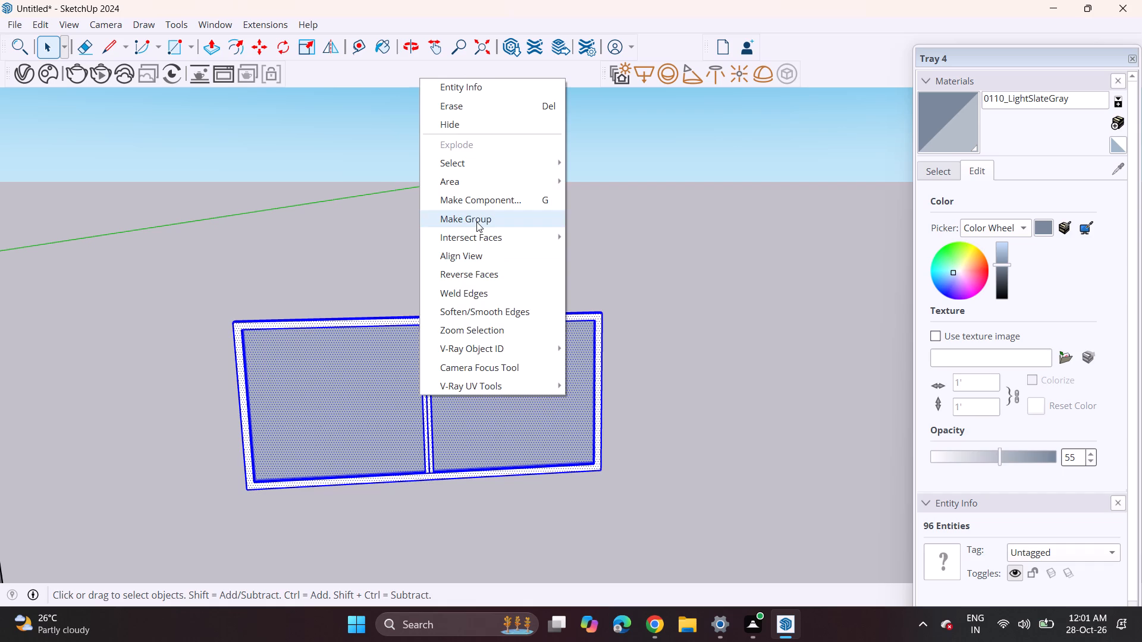
{"action": "left_click", "coordinate": [476, 222]}
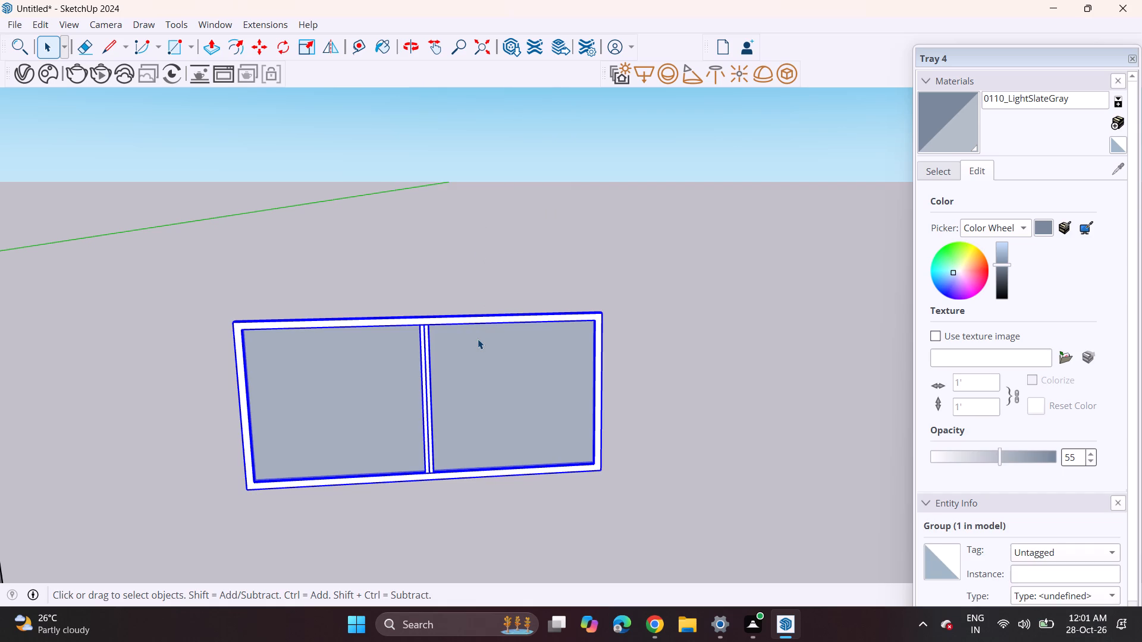
Move the frame group by its lower corner onto the front of the back-wall niche holding the travel mugs and bottles.
{"action": "scroll", "coordinate": [583, 374], "scroll_direction": "down", "scroll_amount": 14}
{"action": "scroll", "coordinate": [561, 423], "scroll_direction": "up", "scroll_amount": 1}
{"action": "middle_click_drag", "start_coordinate": [512, 401], "coordinate": [520, 351]}
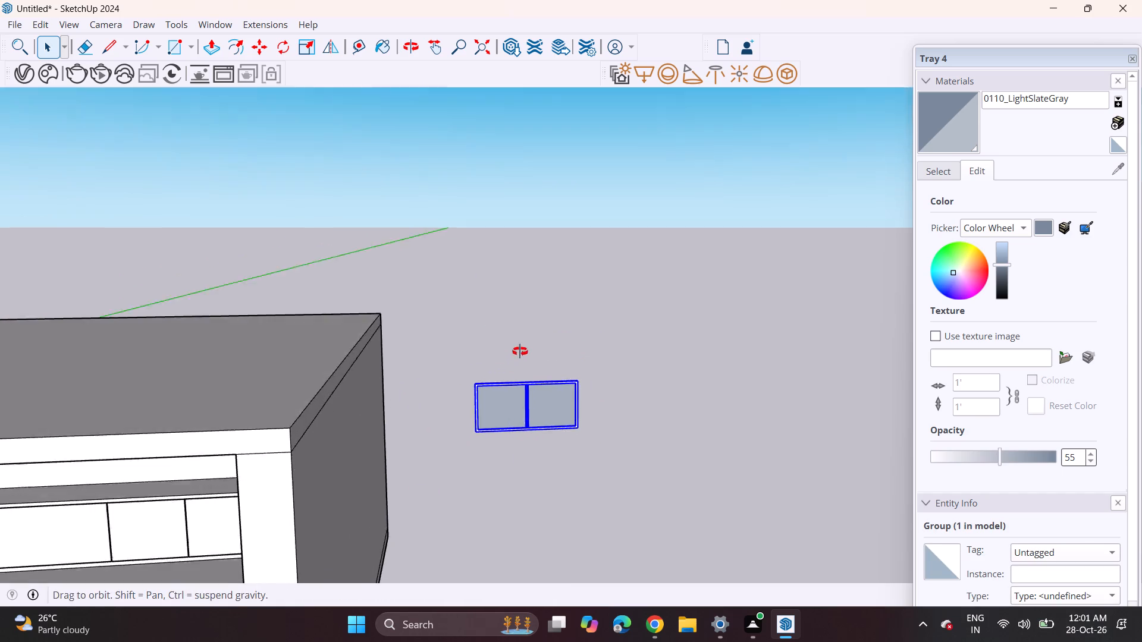
{"action": "middle_click_drag", "start_coordinate": [520, 351], "coordinate": [533, 306]}
{"action": "middle_click_drag", "start_coordinate": [494, 468], "coordinate": [583, 458]}
{"action": "scroll", "coordinate": [583, 458], "scroll_direction": "down", "scroll_amount": 5}
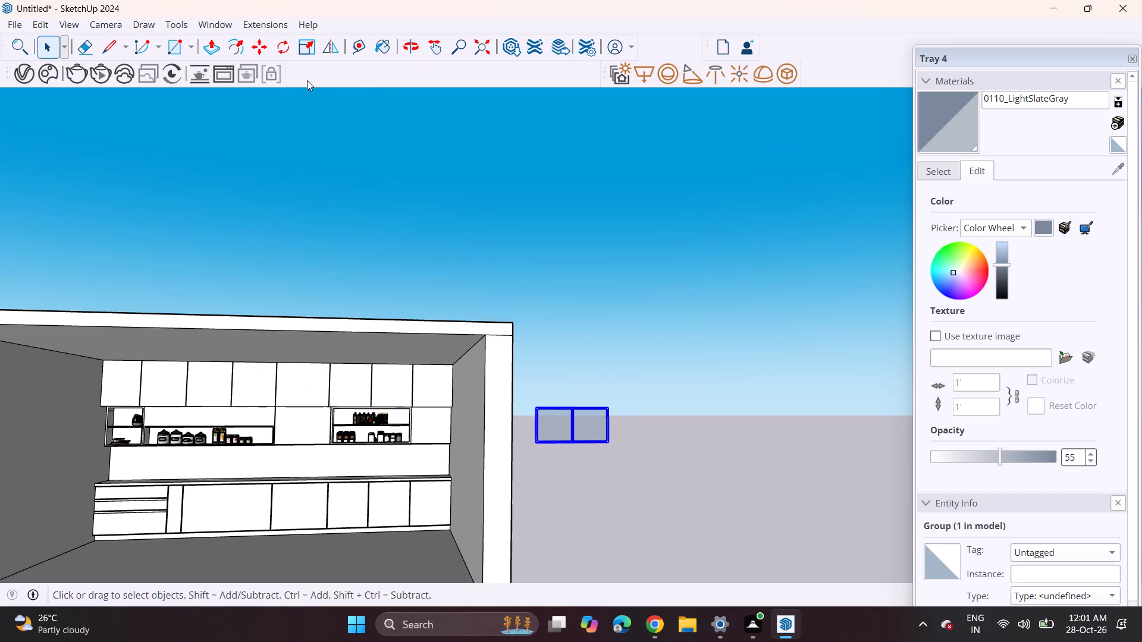
{"action": "left_click", "coordinate": [256, 47]}
{"action": "scroll", "coordinate": [549, 445], "scroll_direction": "up", "scroll_amount": 3}
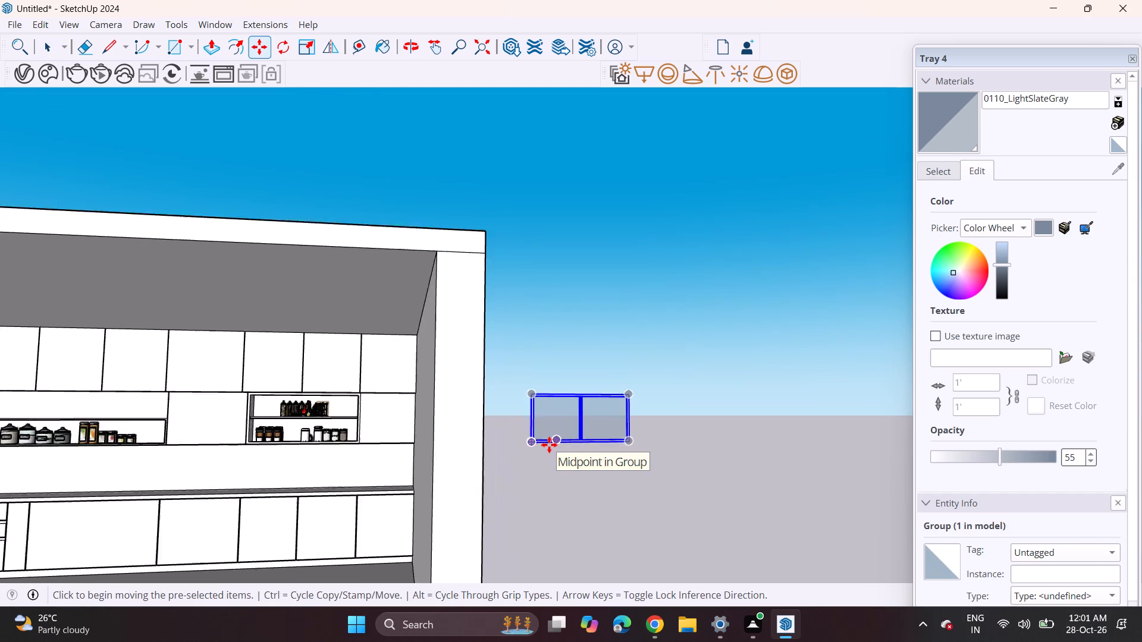
{"action": "scroll", "coordinate": [549, 445], "scroll_direction": "up", "scroll_amount": 2}
{"action": "left_click", "coordinate": [519, 445]}
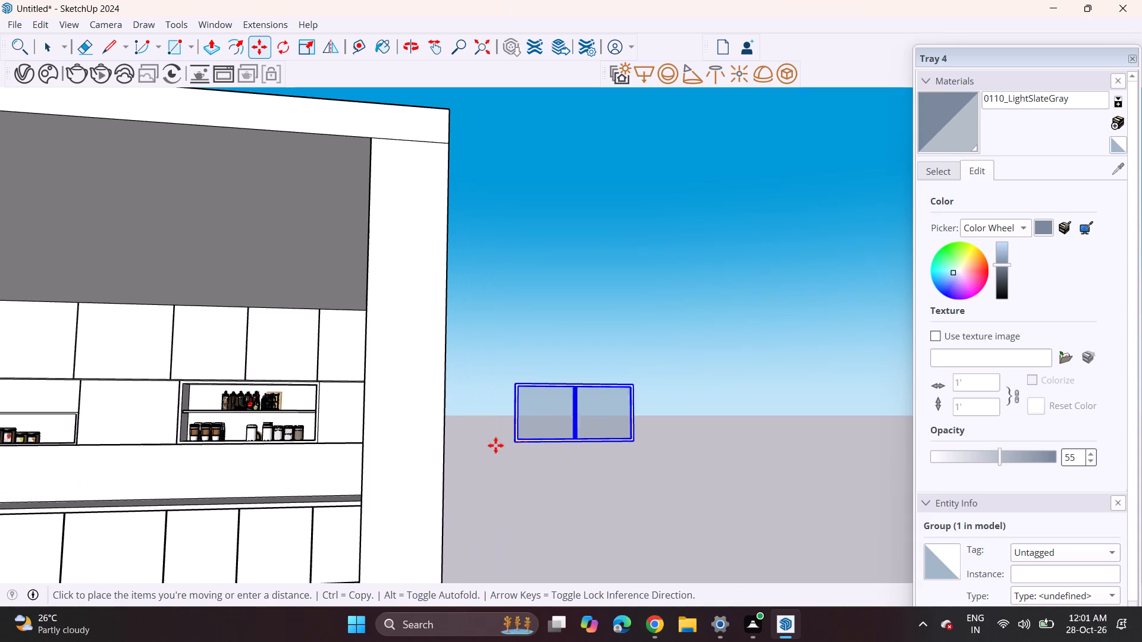
{"action": "middle_click_drag", "start_coordinate": [69, 448], "coordinate": [331, 456]}
{"action": "scroll", "coordinate": [410, 456], "scroll_direction": "up", "scroll_amount": 2}
{"action": "scroll", "coordinate": [410, 456], "scroll_direction": "down", "scroll_amount": 1}
{"action": "scroll", "coordinate": [410, 456], "scroll_direction": "up", "scroll_amount": 8}
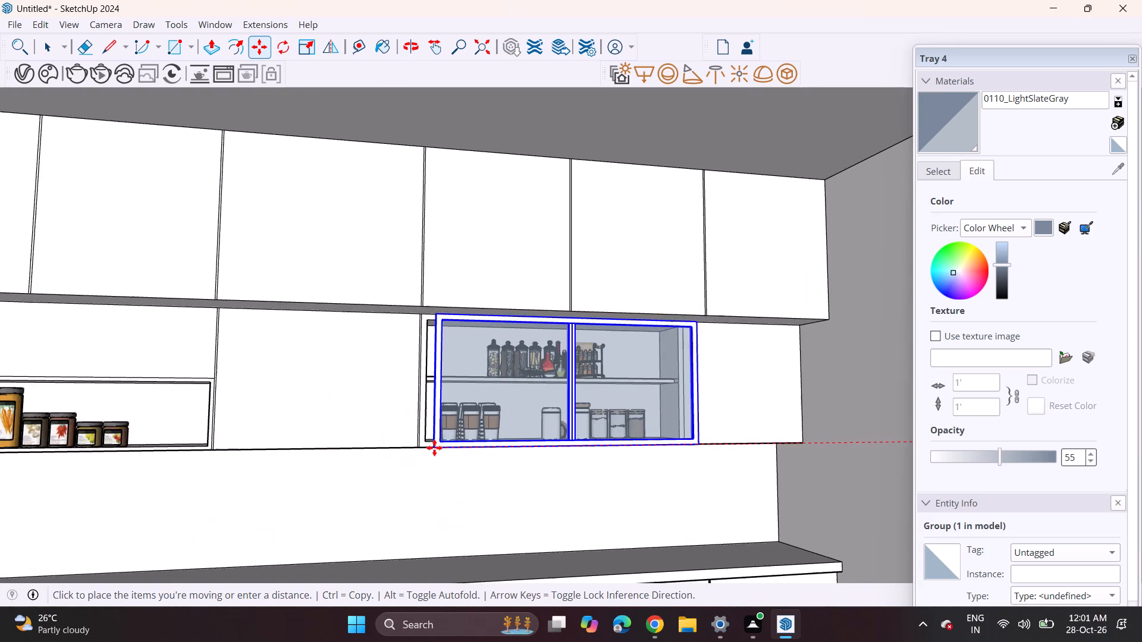
{"action": "middle_click_drag", "start_coordinate": [429, 443], "coordinate": [534, 449]}
{"action": "scroll", "coordinate": [448, 442], "scroll_direction": "up", "scroll_amount": 1}
{"action": "scroll", "coordinate": [447, 442], "scroll_direction": "down", "scroll_amount": 1}
{"action": "scroll", "coordinate": [447, 442], "scroll_direction": "up", "scroll_amount": 9}
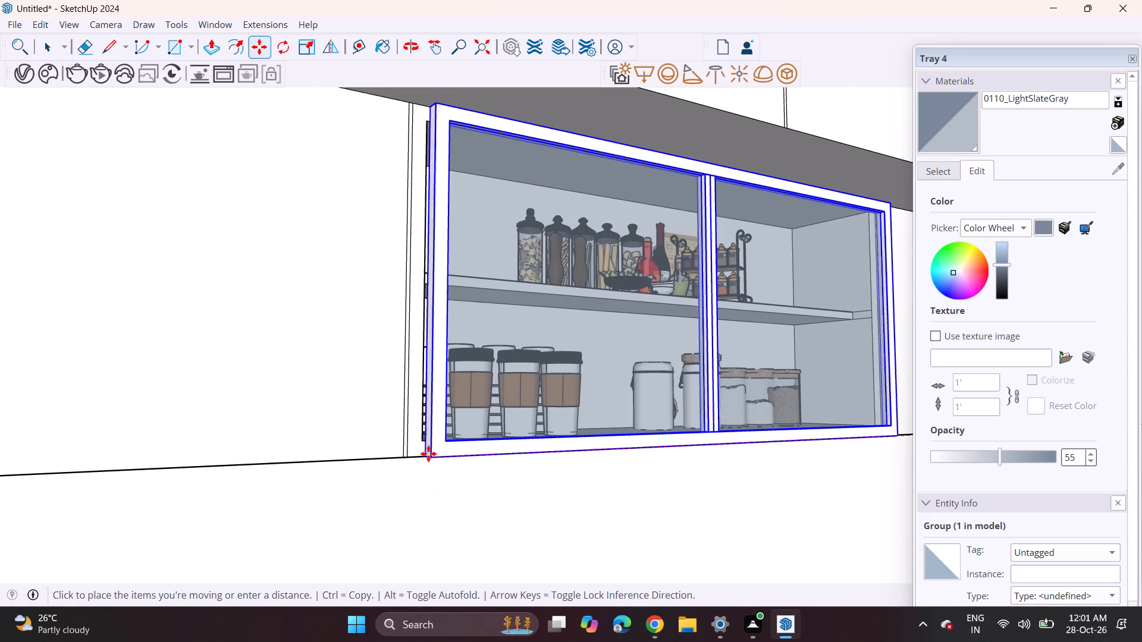
{"action": "left_click", "coordinate": [418, 457]}
Move the frame group again so its lower rear corner snaps to the matching lower corner of the niche's outline.
{"action": "scroll", "coordinate": [406, 456], "scroll_direction": "up", "scroll_amount": 1}
{"action": "middle_click_drag", "start_coordinate": [406, 456], "coordinate": [463, 480]}
{"action": "scroll", "coordinate": [465, 484], "scroll_direction": "up", "scroll_amount": 3}
{"action": "left_click", "coordinate": [472, 489]}
{"action": "scroll", "coordinate": [470, 489], "scroll_direction": "up", "scroll_amount": 3}
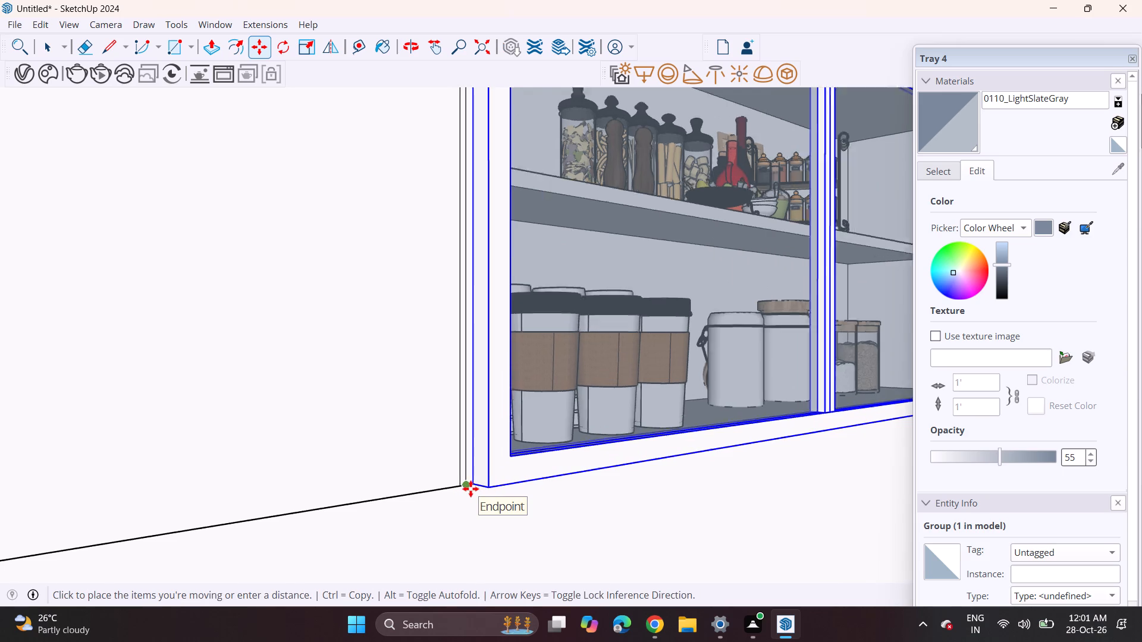
{"action": "scroll", "coordinate": [470, 489], "scroll_direction": "up", "scroll_amount": 8}
{"action": "key", "text": "Escape"}
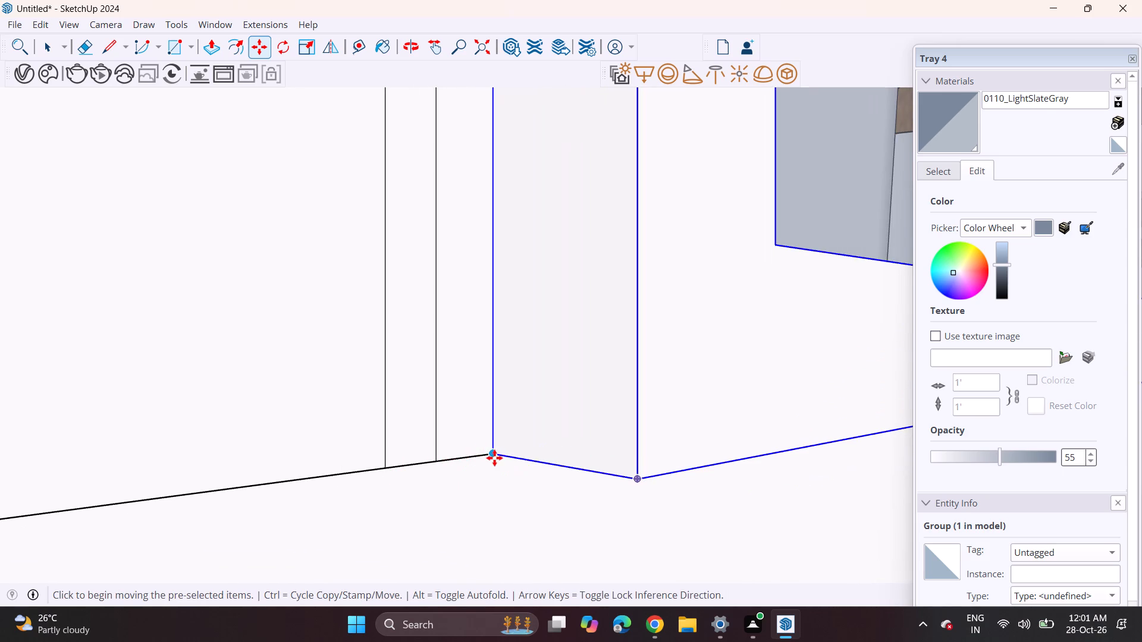
{"action": "left_click", "coordinate": [494, 458]}
{"action": "left_click", "coordinate": [437, 456]}
Examine how the glazed frame fits over the niche's front and its neighbouring cabinet faces.
{"action": "scroll", "coordinate": [473, 410], "scroll_direction": "down", "scroll_amount": 5}
{"action": "scroll", "coordinate": [473, 410], "scroll_direction": "up", "scroll_amount": 1}
{"action": "scroll", "coordinate": [473, 410], "scroll_direction": "down", "scroll_amount": 11}
{"action": "scroll", "coordinate": [477, 429], "scroll_direction": "up", "scroll_amount": 1}
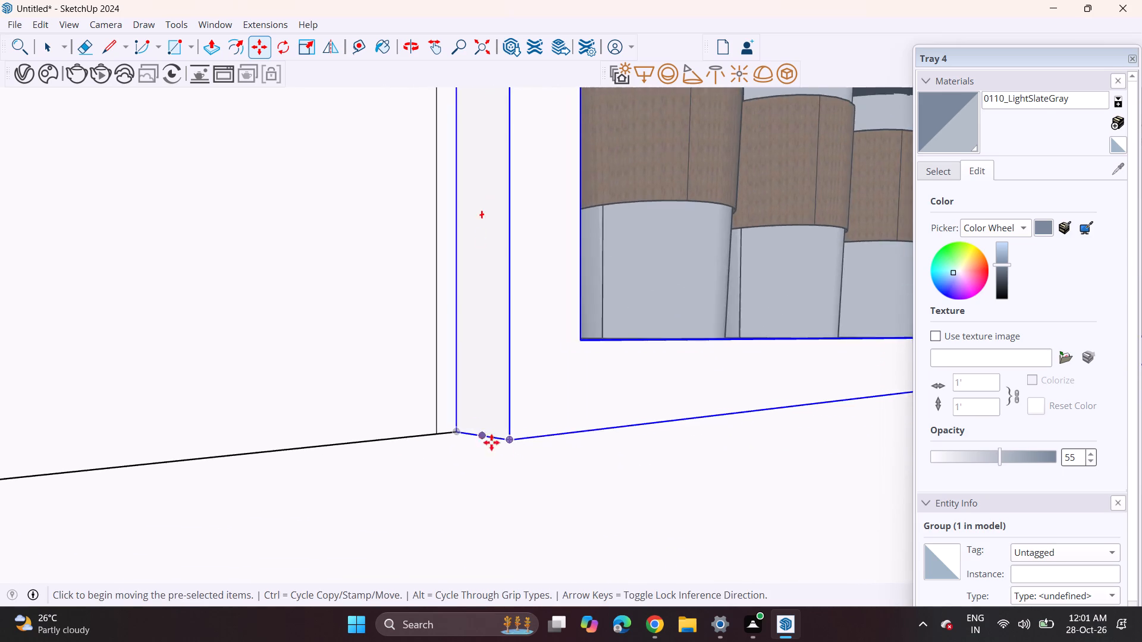
{"action": "middle_click_drag", "start_coordinate": [579, 426], "coordinate": [420, 426]}
{"action": "scroll", "coordinate": [368, 426], "scroll_direction": "up", "scroll_amount": 1}
{"action": "scroll", "coordinate": [334, 421], "scroll_direction": "down", "scroll_amount": 2}
{"action": "scroll", "coordinate": [334, 421], "scroll_direction": "up", "scroll_amount": 5}
{"action": "scroll", "coordinate": [334, 421], "scroll_direction": "down", "scroll_amount": 5}
{"action": "scroll", "coordinate": [341, 433], "scroll_direction": "up", "scroll_amount": 2}
{"action": "scroll", "coordinate": [342, 433], "scroll_direction": "down", "scroll_amount": 18}
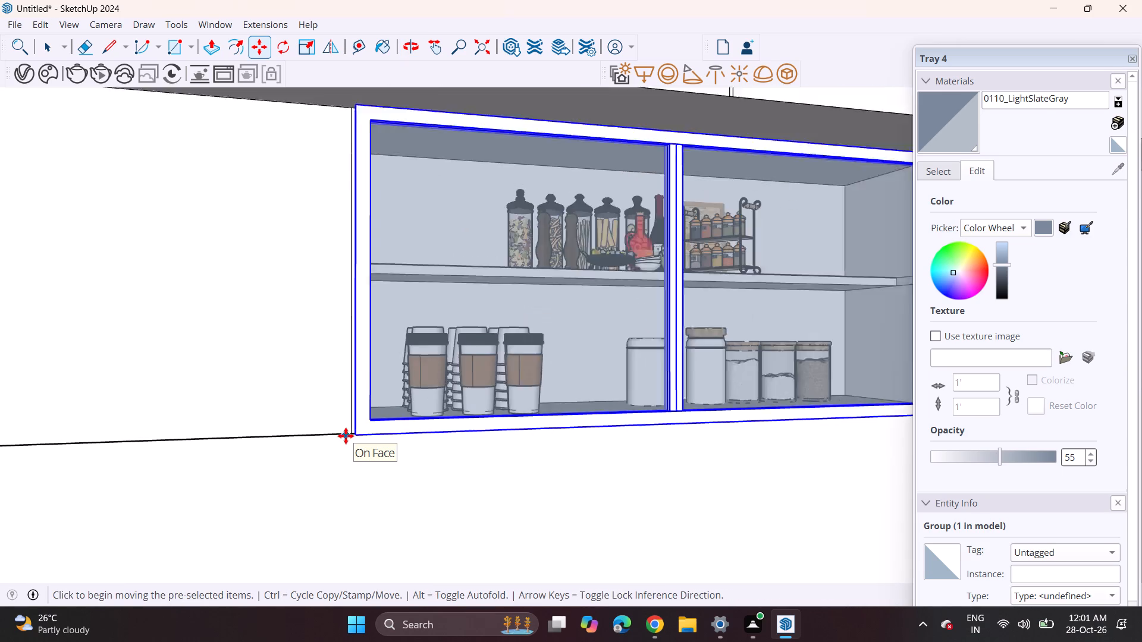
{"action": "scroll", "coordinate": [346, 436], "scroll_direction": "down", "scroll_amount": 13}
{"action": "middle_click_drag", "start_coordinate": [344, 452], "coordinate": [285, 445]}
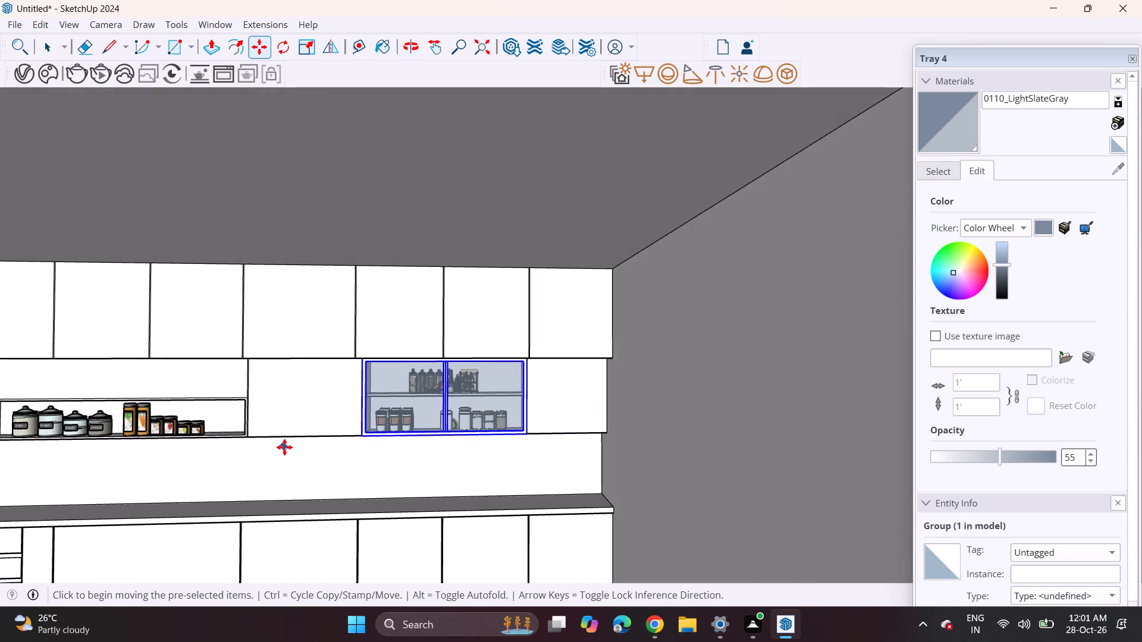
Copy the front rim face of the niche holding the stacked bowls and cups to the empty area outside the room.
{"action": "middle_click_drag", "start_coordinate": [289, 447], "coordinate": [494, 447], "text": "shift"}
{"action": "scroll", "coordinate": [469, 442], "scroll_direction": "up", "scroll_amount": 1}
{"action": "scroll", "coordinate": [453, 446], "scroll_direction": "down", "scroll_amount": 3}
{"action": "scroll", "coordinate": [202, 411], "scroll_direction": "up", "scroll_amount": 1}
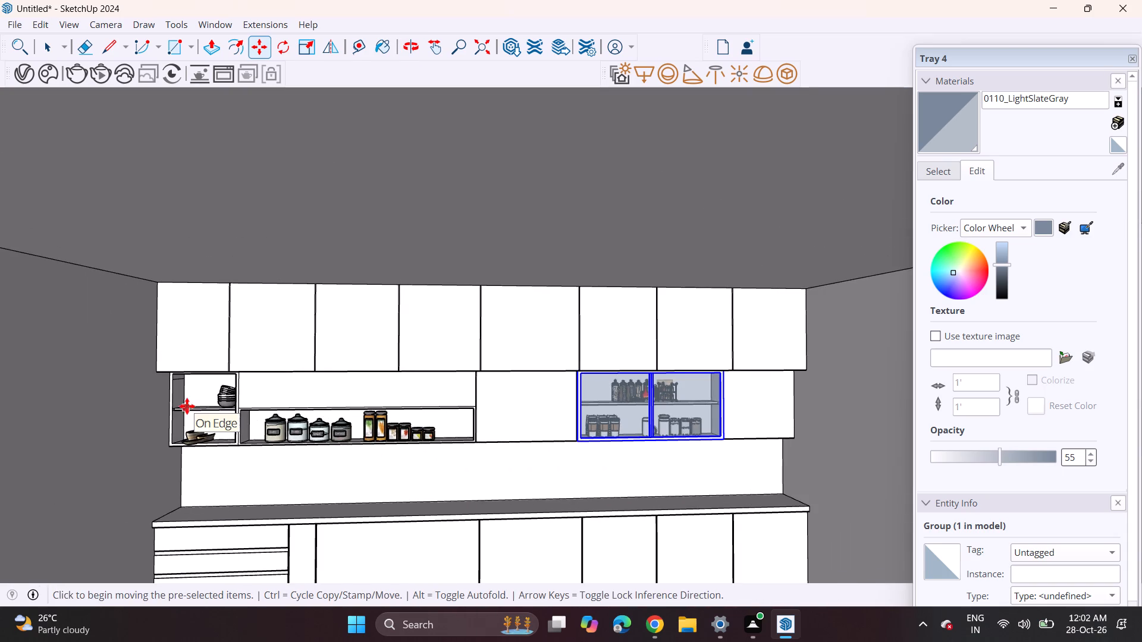
{"action": "scroll", "coordinate": [187, 406], "scroll_direction": "up", "scroll_amount": 13}
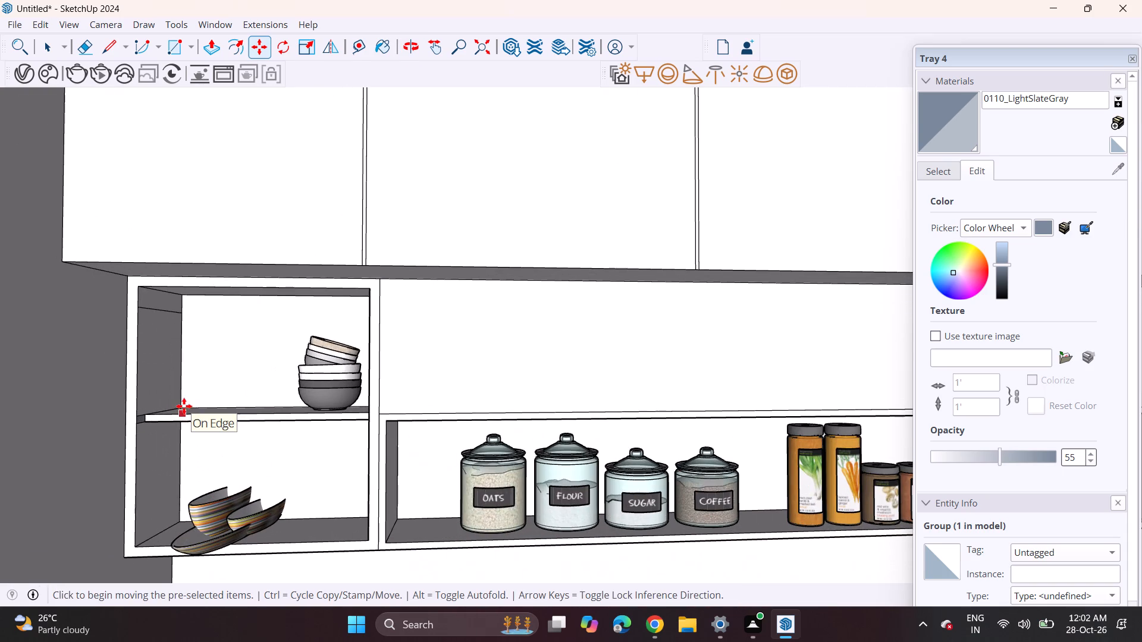
{"action": "key", "text": "space"}
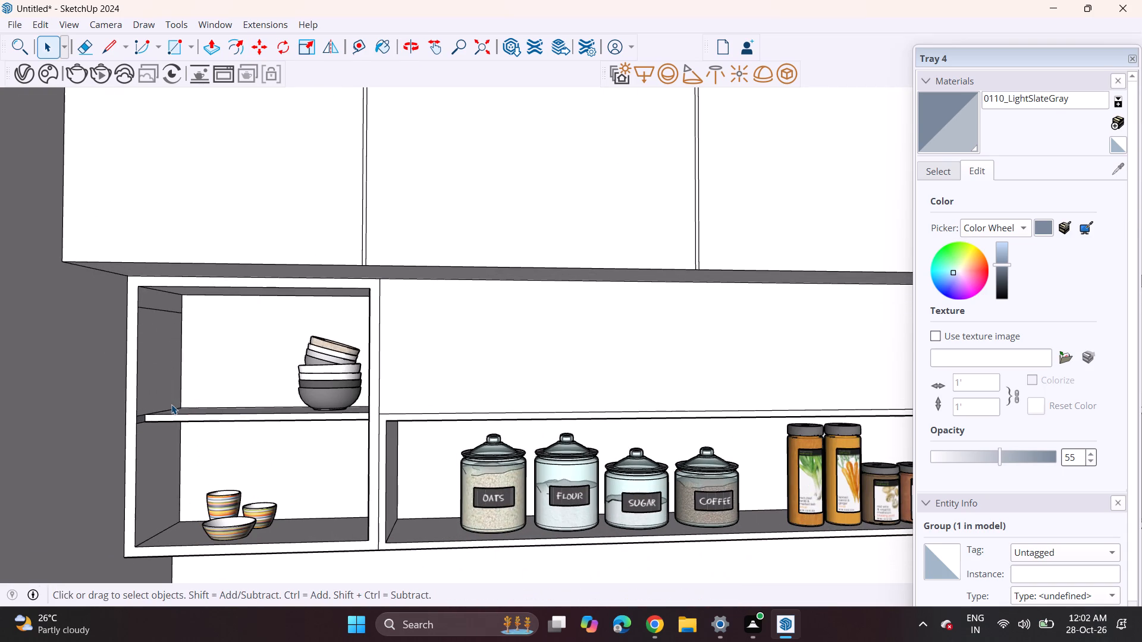
{"action": "scroll", "coordinate": [171, 404], "scroll_direction": "up", "scroll_amount": 1}
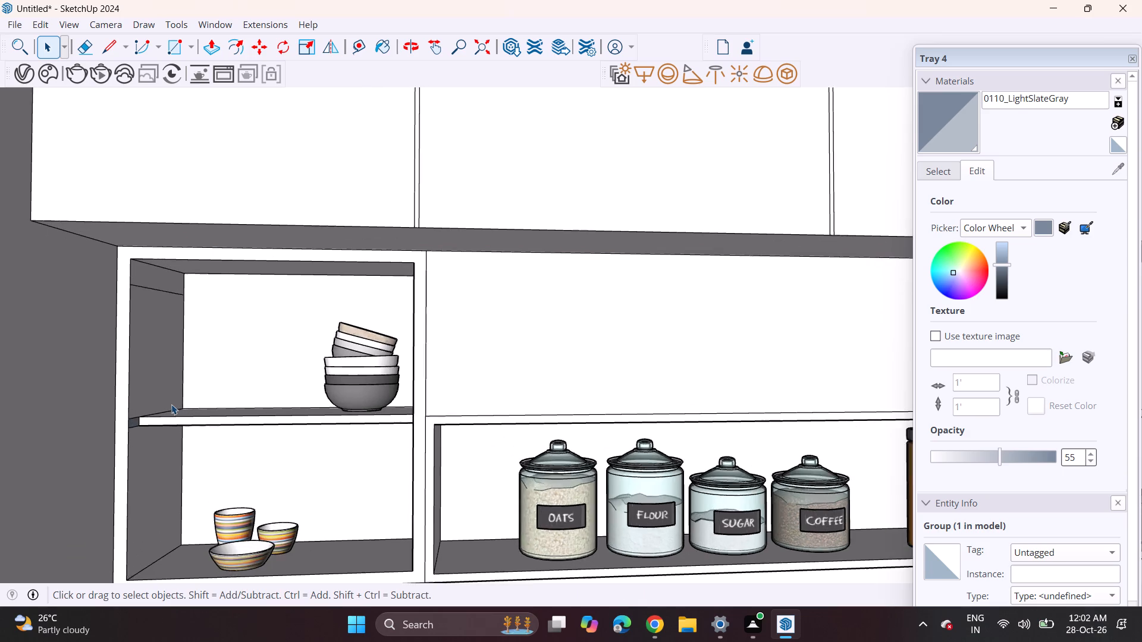
{"action": "scroll", "coordinate": [171, 404], "scroll_direction": "up", "scroll_amount": 2}
{"action": "double_click", "coordinate": [118, 416]}
{"action": "scroll", "coordinate": [118, 416], "scroll_direction": "down", "scroll_amount": 6}
{"action": "scroll", "coordinate": [118, 416], "scroll_direction": "up", "scroll_amount": 1}
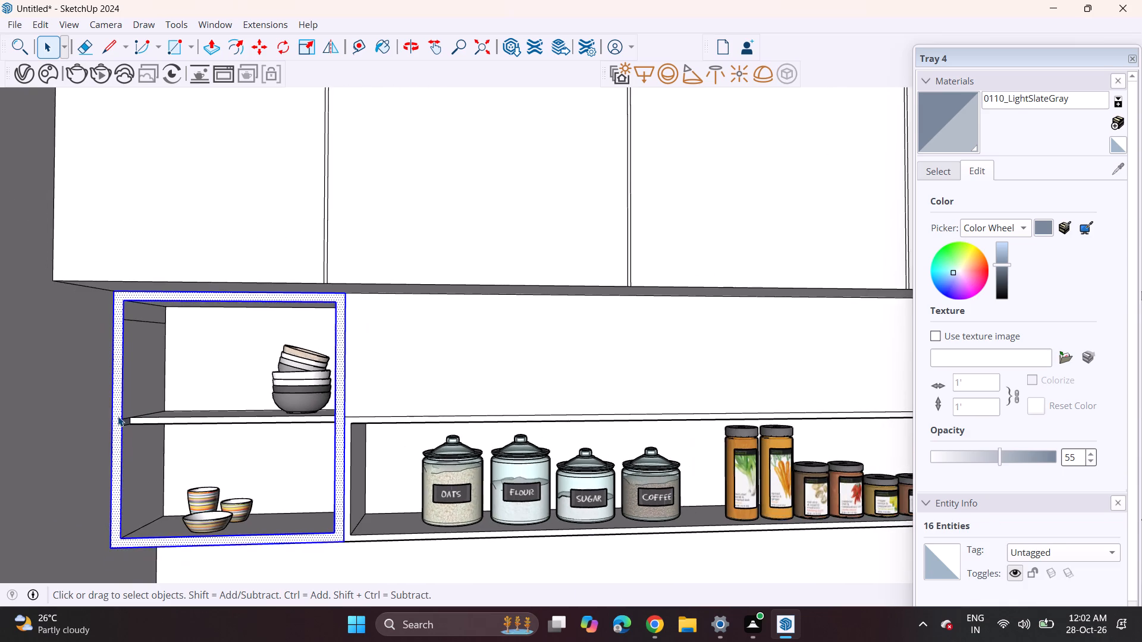
{"action": "scroll", "coordinate": [118, 416], "scroll_direction": "down", "scroll_amount": 2}
{"action": "scroll", "coordinate": [118, 416], "scroll_direction": "up", "scroll_amount": 1}
{"action": "scroll", "coordinate": [118, 416], "scroll_direction": "down", "scroll_amount": 5}
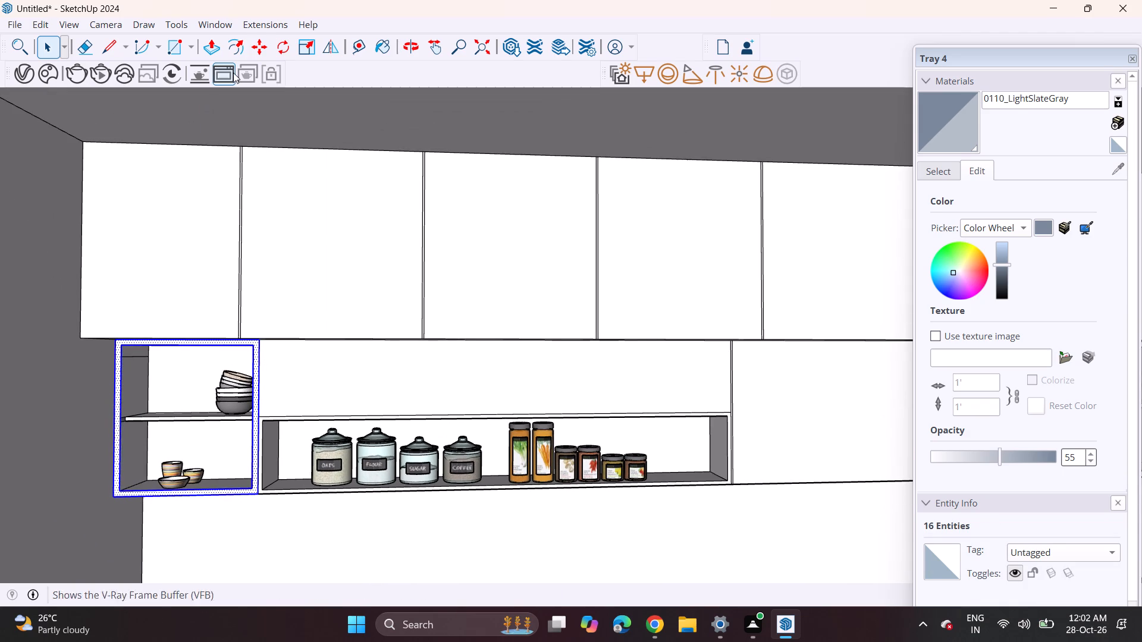
{"action": "left_click", "coordinate": [253, 49]}
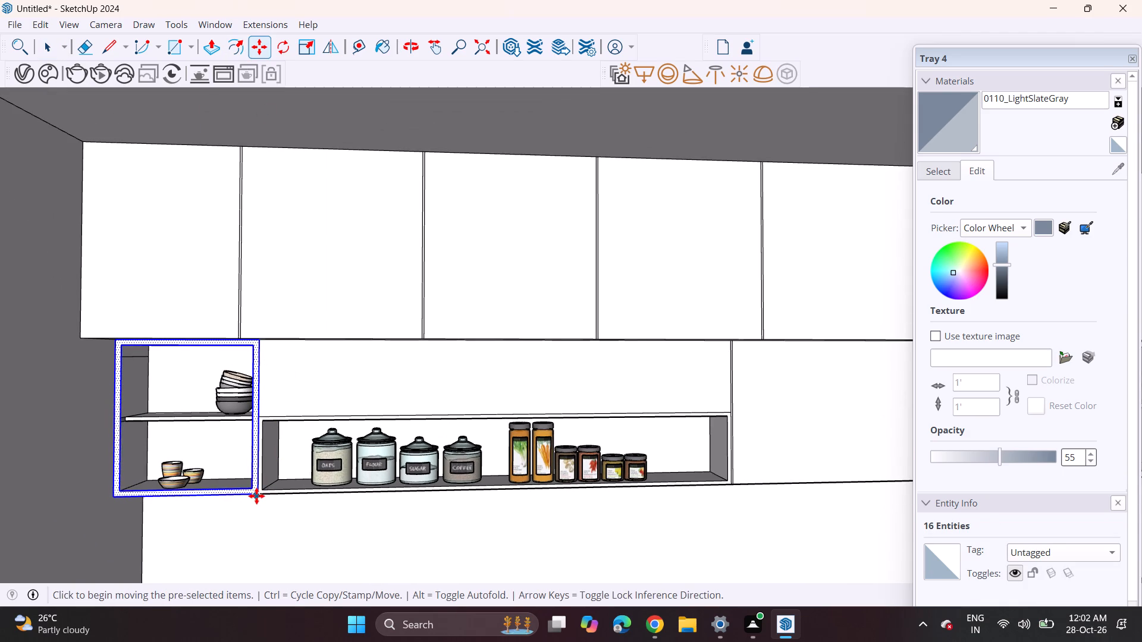
{"action": "left_click", "coordinate": [258, 492]}
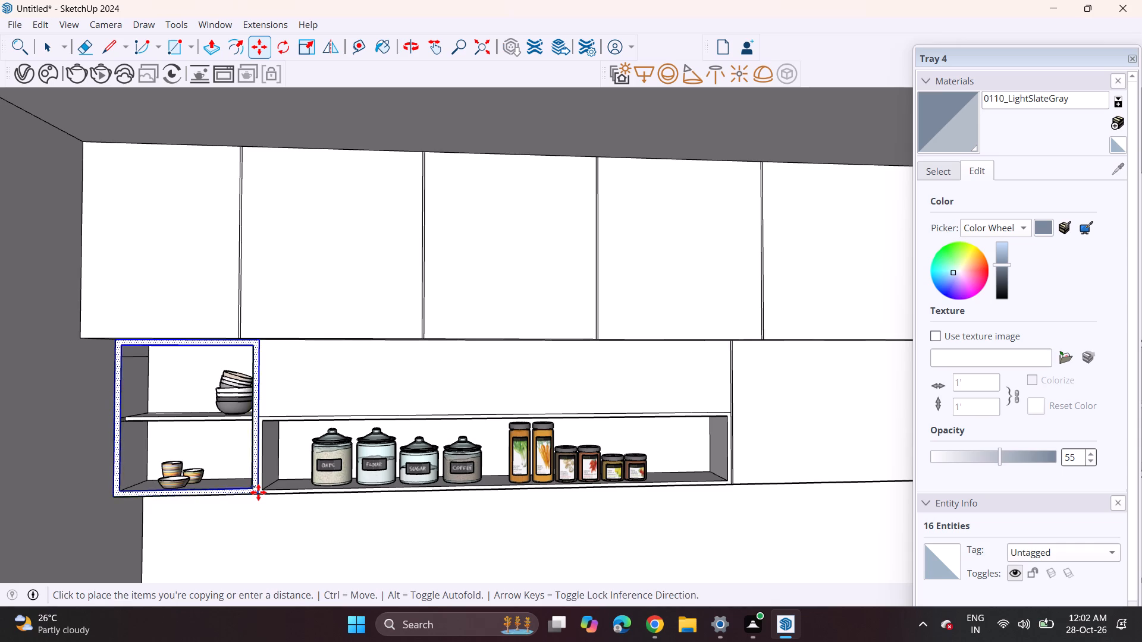
{"action": "scroll", "coordinate": [258, 492], "scroll_direction": "down", "scroll_amount": 3}
{"action": "scroll", "coordinate": [258, 492], "scroll_direction": "up", "scroll_amount": 1}
{"action": "scroll", "coordinate": [258, 492], "scroll_direction": "down", "scroll_amount": 5}
{"action": "scroll", "coordinate": [258, 492], "scroll_direction": "up", "scroll_amount": 2}
{"action": "scroll", "coordinate": [258, 492], "scroll_direction": "down", "scroll_amount": 2}
{"action": "middle_click_drag", "start_coordinate": [263, 499], "coordinate": [159, 495], "text": "shift"}
{"action": "scroll", "coordinate": [153, 495], "scroll_direction": "up", "scroll_amount": 1}
{"action": "scroll", "coordinate": [153, 495], "scroll_direction": "down", "scroll_amount": 4}
{"action": "scroll", "coordinate": [153, 495], "scroll_direction": "up", "scroll_amount": 1}
{"action": "scroll", "coordinate": [153, 498], "scroll_direction": "down", "scroll_amount": 2}
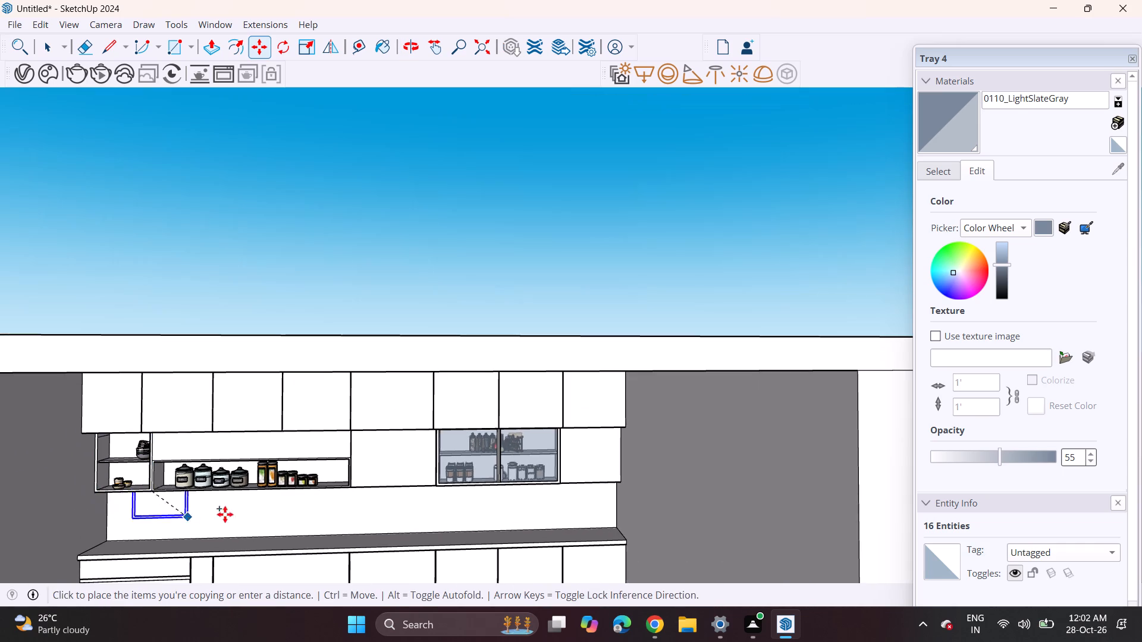
{"action": "middle_click_drag", "start_coordinate": [391, 497], "coordinate": [111, 494], "text": "shift"}
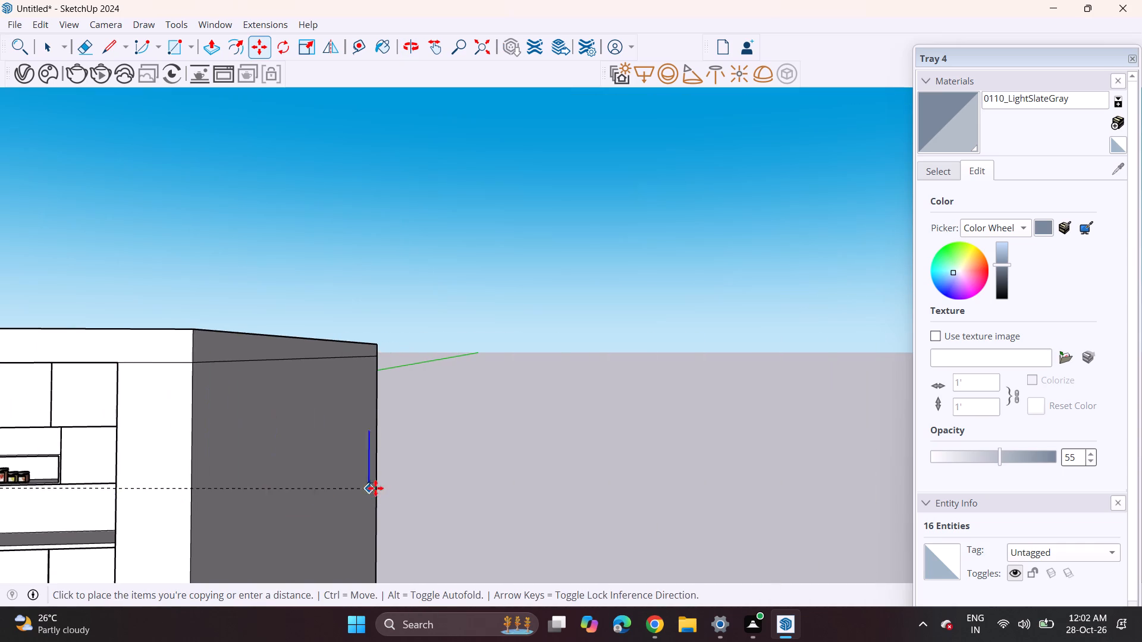
{"action": "left_click", "coordinate": [626, 472]}
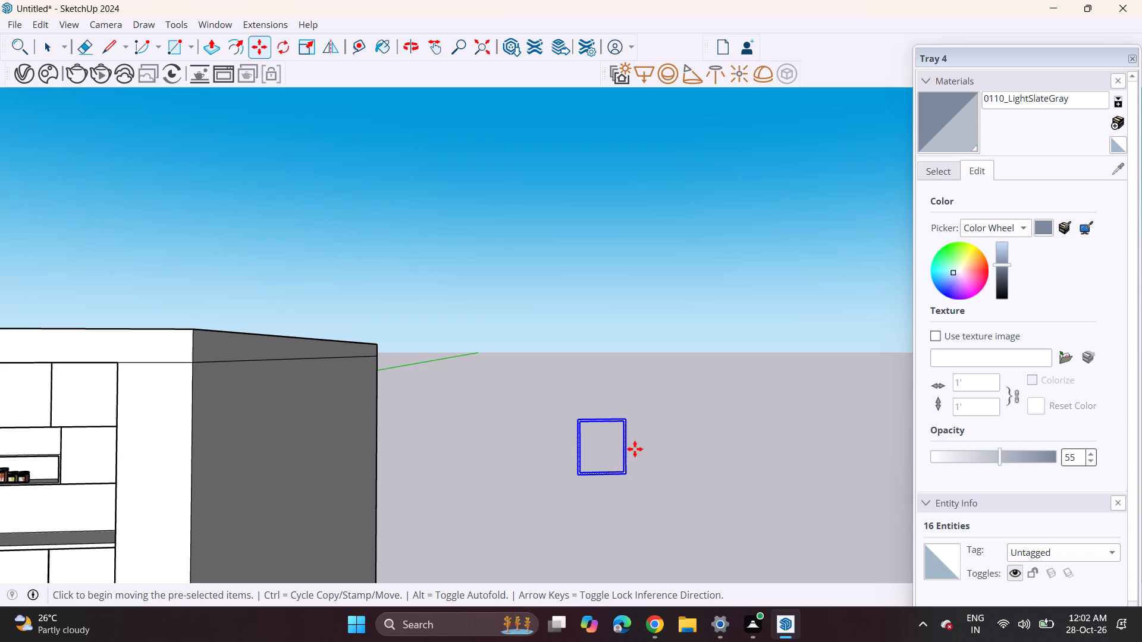
Push/Pull the copied rim face a short distance outward to make a thin solid frame.
{"action": "middle_click_drag", "start_coordinate": [640, 449], "coordinate": [392, 516]}
{"action": "left_click", "coordinate": [216, 56]}
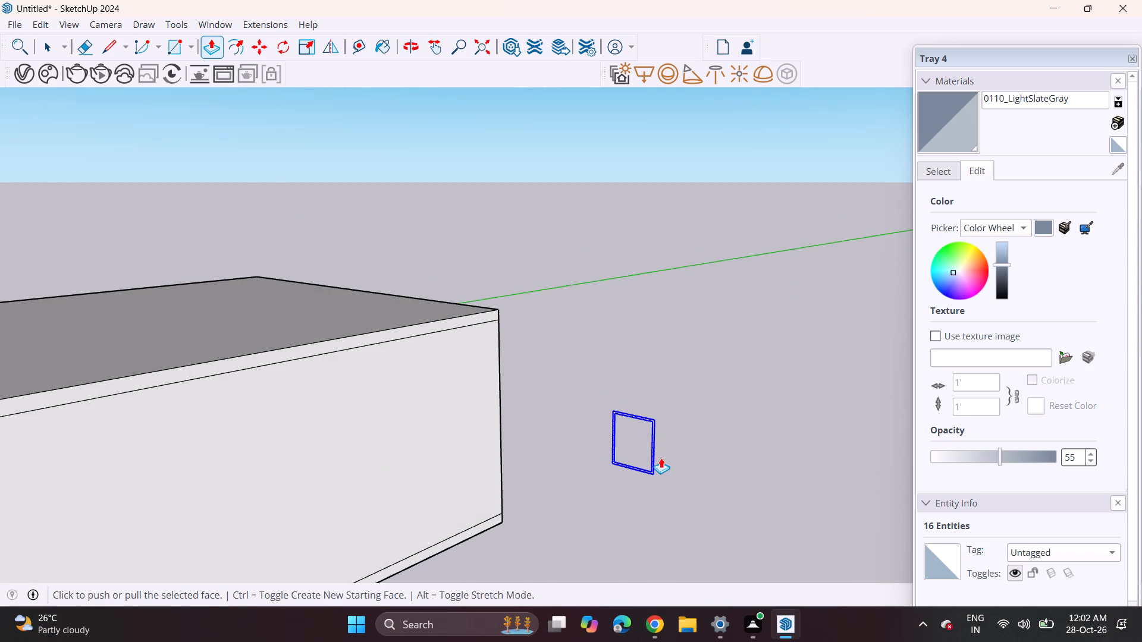
{"action": "scroll", "coordinate": [664, 460], "scroll_direction": "up", "scroll_amount": 8}
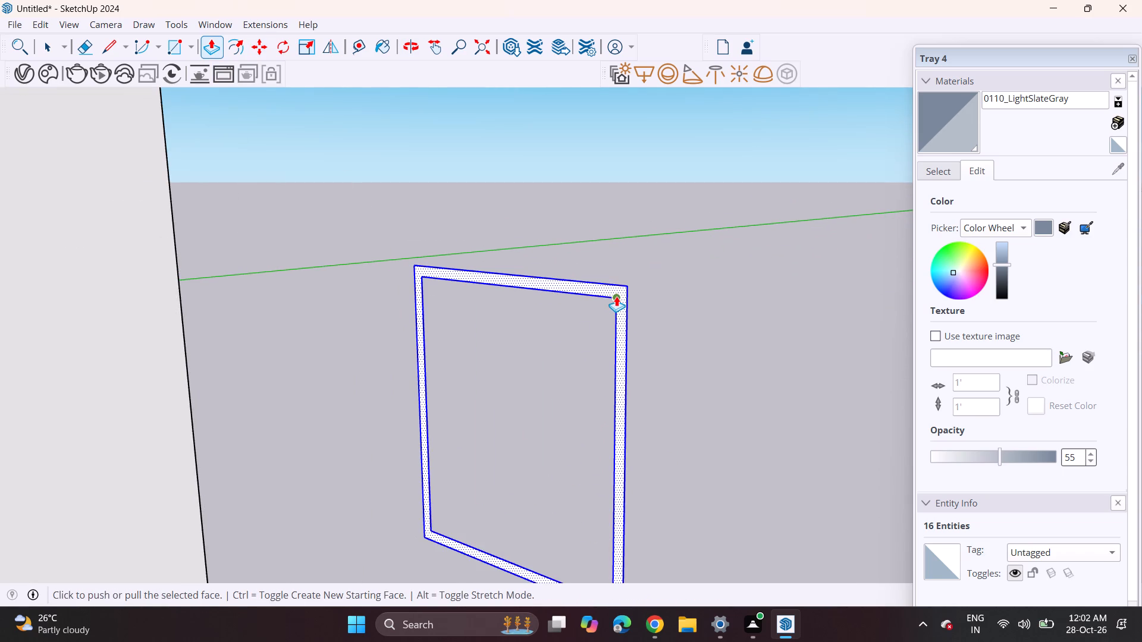
{"action": "key", "text": "Escape"}
{"action": "left_click", "coordinate": [619, 295]}
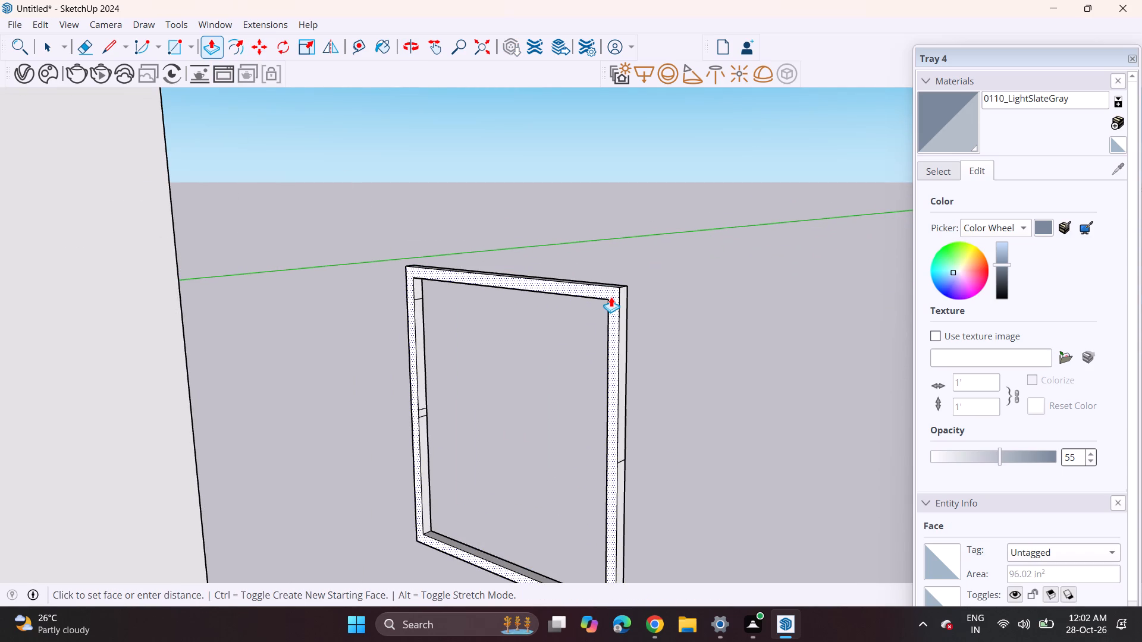
{"action": "left_click", "coordinate": [611, 297]}
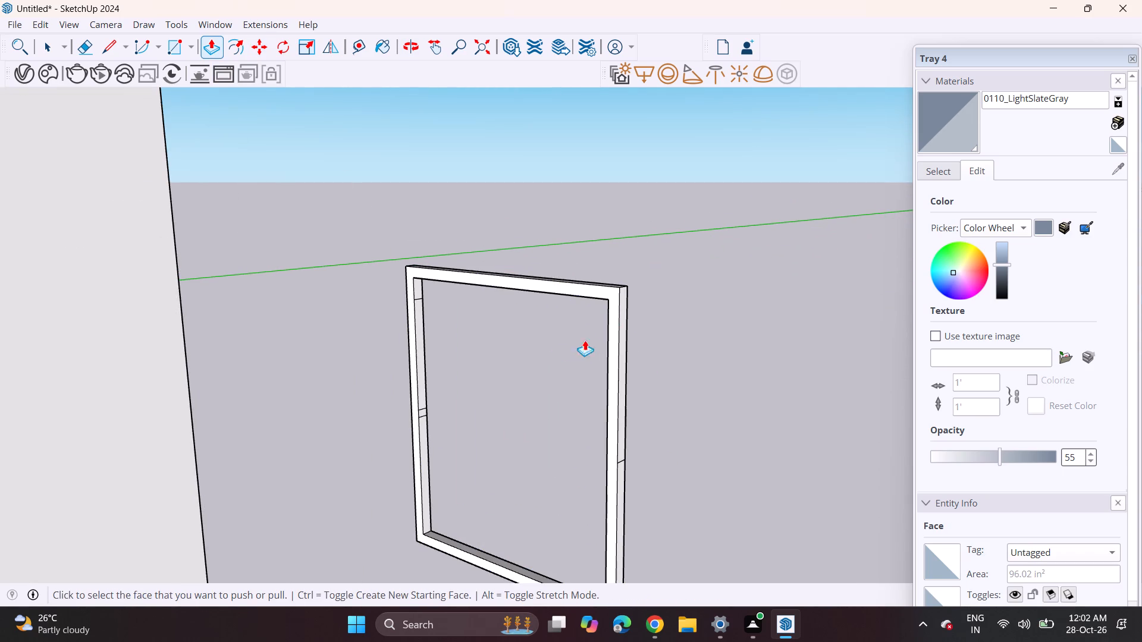
Erase the stray dividing edges on the inner face of the frame's upright nearest the room.
{"action": "left_click", "coordinate": [87, 47]}
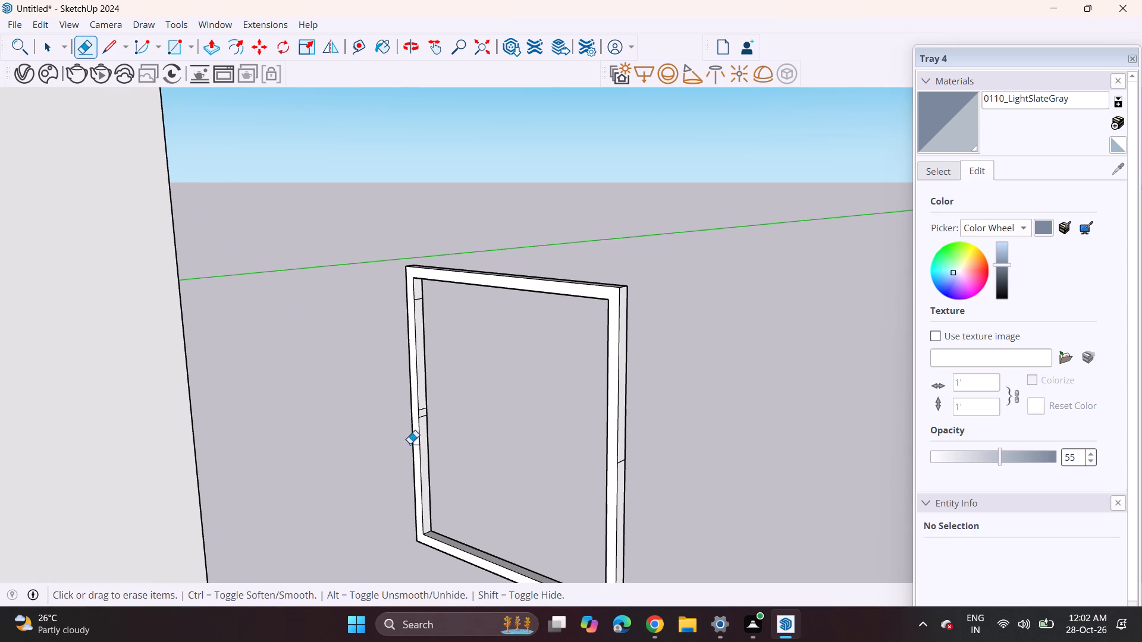
{"action": "scroll", "coordinate": [441, 424], "scroll_direction": "up", "scroll_amount": 3}
{"action": "scroll", "coordinate": [425, 414], "scroll_direction": "down", "scroll_amount": 1}
{"action": "scroll", "coordinate": [422, 411], "scroll_direction": "up", "scroll_amount": 1}
{"action": "scroll", "coordinate": [385, 388], "scroll_direction": "down", "scroll_amount": 2}
{"action": "scroll", "coordinate": [352, 355], "scroll_direction": "up", "scroll_amount": 2}
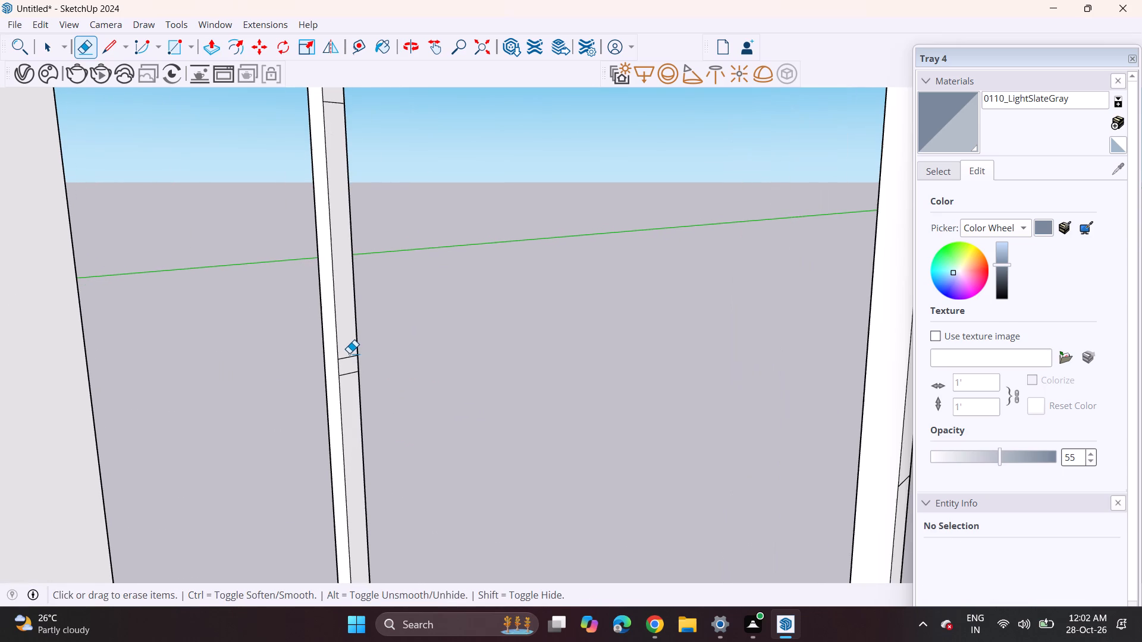
{"action": "left_click_drag", "start_coordinate": [349, 353], "coordinate": [350, 361]}
{"action": "triple_click", "coordinate": [350, 370]}
{"action": "left_click_drag", "start_coordinate": [350, 370], "coordinate": [349, 384]}
{"action": "left_click_drag", "start_coordinate": [347, 365], "coordinate": [352, 383]}
{"action": "left_click", "coordinate": [331, 105]}
{"action": "left_click_drag", "start_coordinate": [335, 102], "coordinate": [335, 120]}
Erase the pair of leftover shelf edges on the inner face of the frame's opposite upright.
{"action": "scroll", "coordinate": [321, 228], "scroll_direction": "down", "scroll_amount": 1}
{"action": "scroll", "coordinate": [321, 231], "scroll_direction": "up", "scroll_amount": 1}
{"action": "scroll", "coordinate": [321, 239], "scroll_direction": "down", "scroll_amount": 1}
{"action": "scroll", "coordinate": [321, 241], "scroll_direction": "up", "scroll_amount": 1}
{"action": "middle_click_drag", "start_coordinate": [318, 314], "coordinate": [170, 324], "text": "shift"}
{"action": "middle_click_drag", "start_coordinate": [153, 326], "coordinate": [425, 290]}
{"action": "scroll", "coordinate": [579, 281], "scroll_direction": "down", "scroll_amount": 3}
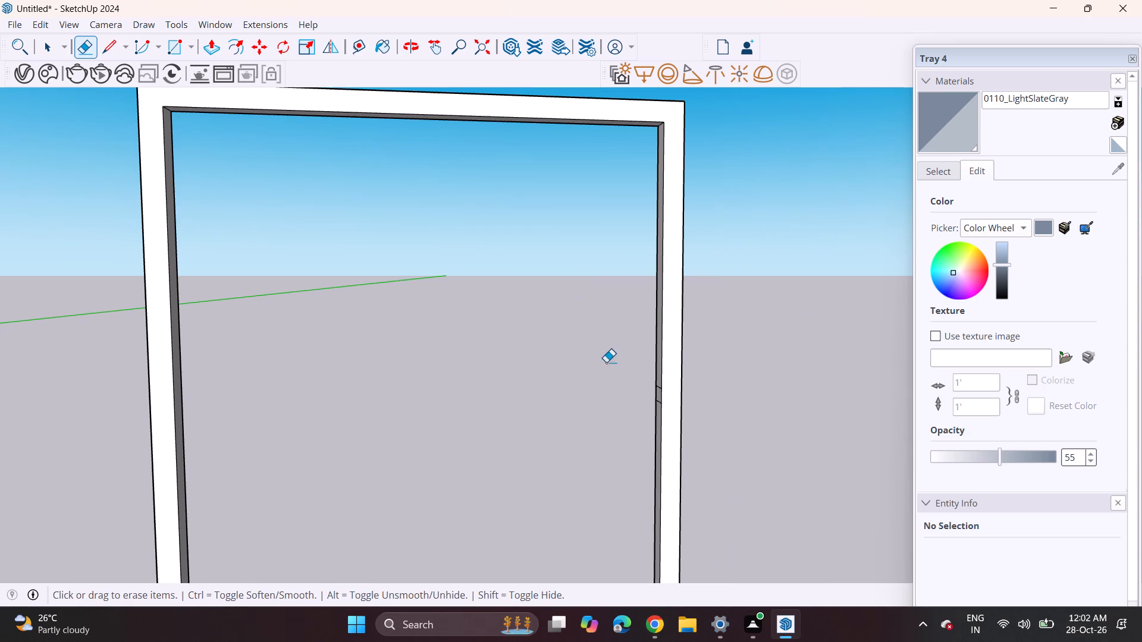
{"action": "middle_click_drag", "start_coordinate": [610, 406], "coordinate": [688, 406]}
{"action": "scroll", "coordinate": [664, 399], "scroll_direction": "up", "scroll_amount": 9}
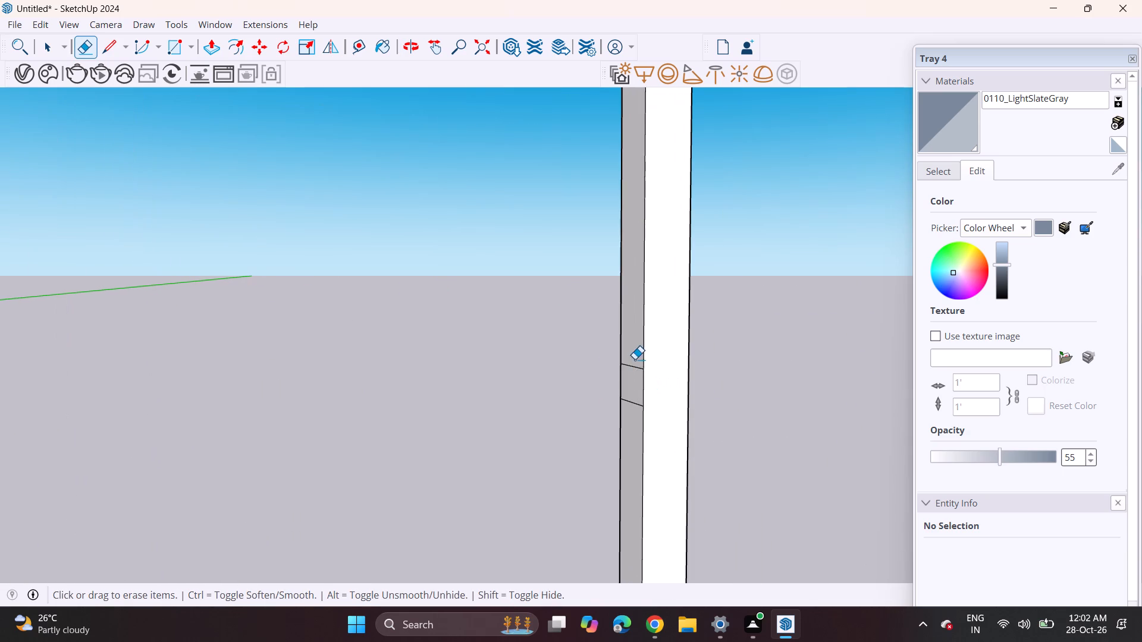
{"action": "left_click_drag", "start_coordinate": [635, 359], "coordinate": [635, 364]}
{"action": "left_click_drag", "start_coordinate": [635, 376], "coordinate": [635, 382]}
{"action": "left_click_drag", "start_coordinate": [635, 361], "coordinate": [635, 382]}
{"action": "left_click_drag", "start_coordinate": [634, 390], "coordinate": [633, 422]}
Draw two small adjoining rectangles, one above the other, across the inner face of one upright at mid-height.
{"action": "scroll", "coordinate": [618, 410], "scroll_direction": "down", "scroll_amount": 3}
{"action": "scroll", "coordinate": [618, 410], "scroll_direction": "up", "scroll_amount": 2}
{"action": "scroll", "coordinate": [618, 410], "scroll_direction": "down", "scroll_amount": 2}
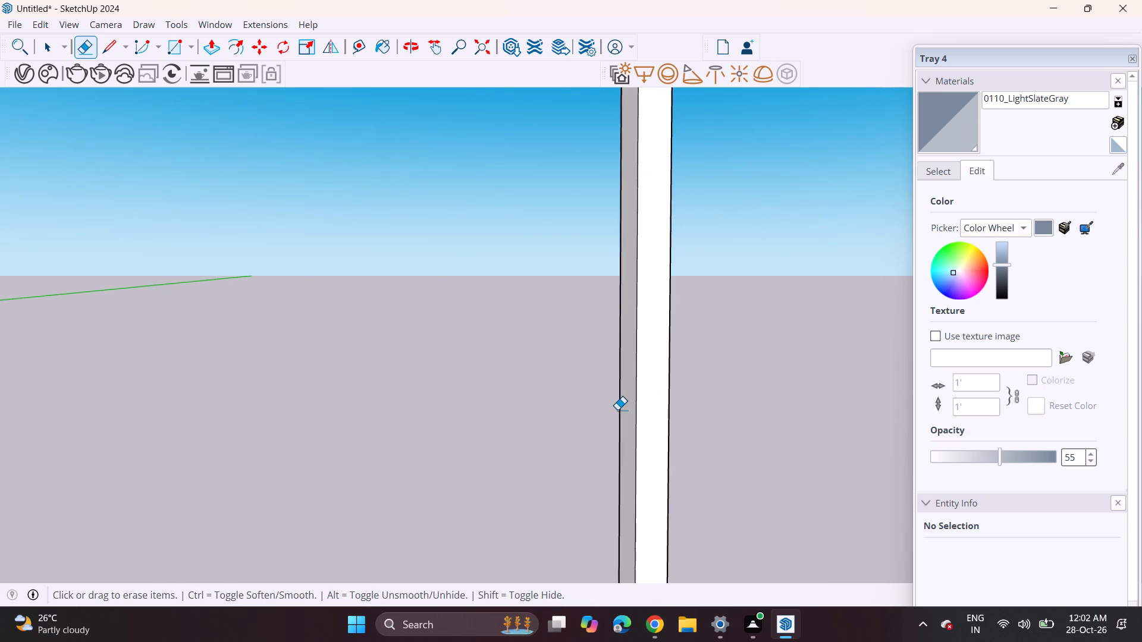
{"action": "scroll", "coordinate": [617, 410], "scroll_direction": "down", "scroll_amount": 4}
{"action": "scroll", "coordinate": [614, 409], "scroll_direction": "up", "scroll_amount": 1}
{"action": "scroll", "coordinate": [614, 409], "scroll_direction": "down", "scroll_amount": 1}
{"action": "scroll", "coordinate": [614, 409], "scroll_direction": "up", "scroll_amount": 2}
{"action": "scroll", "coordinate": [614, 409], "scroll_direction": "down", "scroll_amount": 3}
{"action": "middle_click_drag", "start_coordinate": [595, 449], "coordinate": [523, 553]}
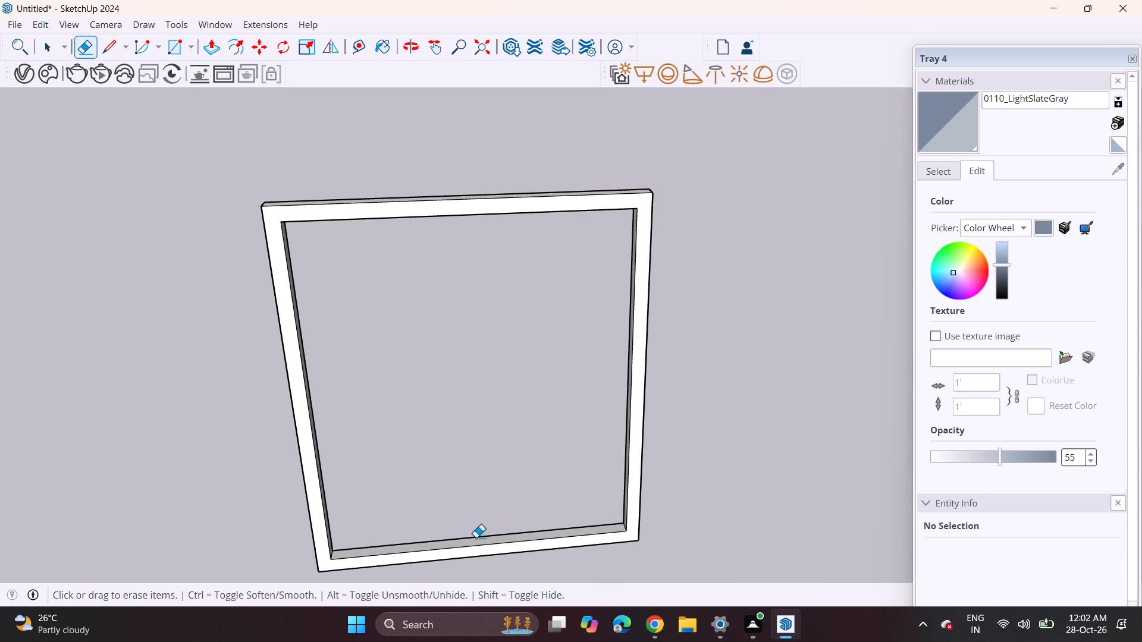
{"action": "middle_click_drag", "start_coordinate": [459, 540], "coordinate": [318, 494]}
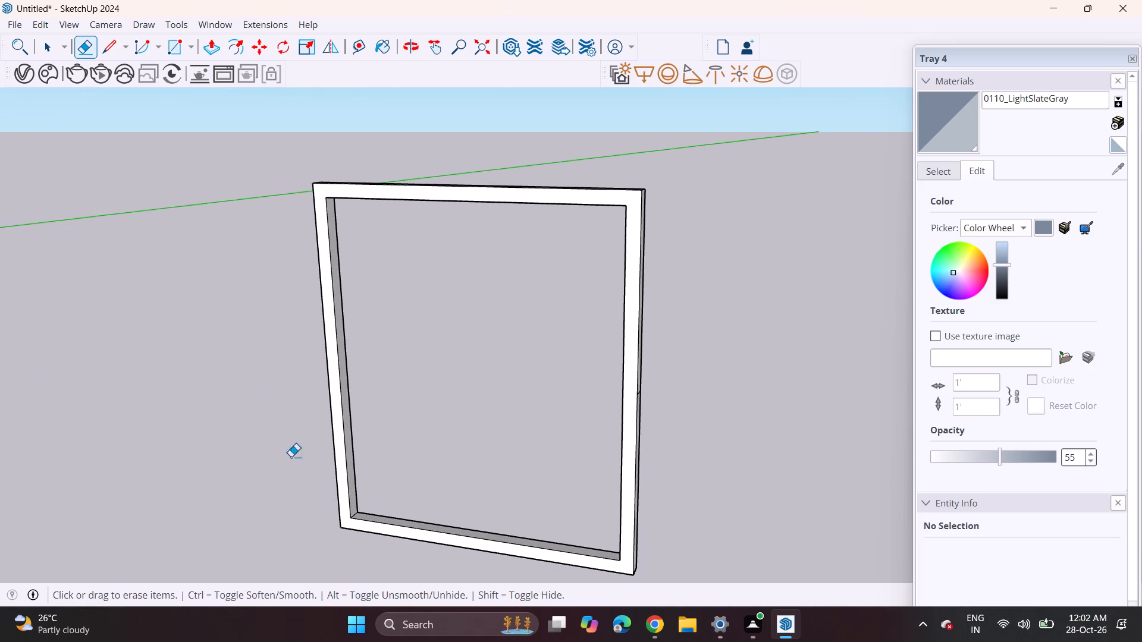
{"action": "left_click", "coordinate": [170, 47]}
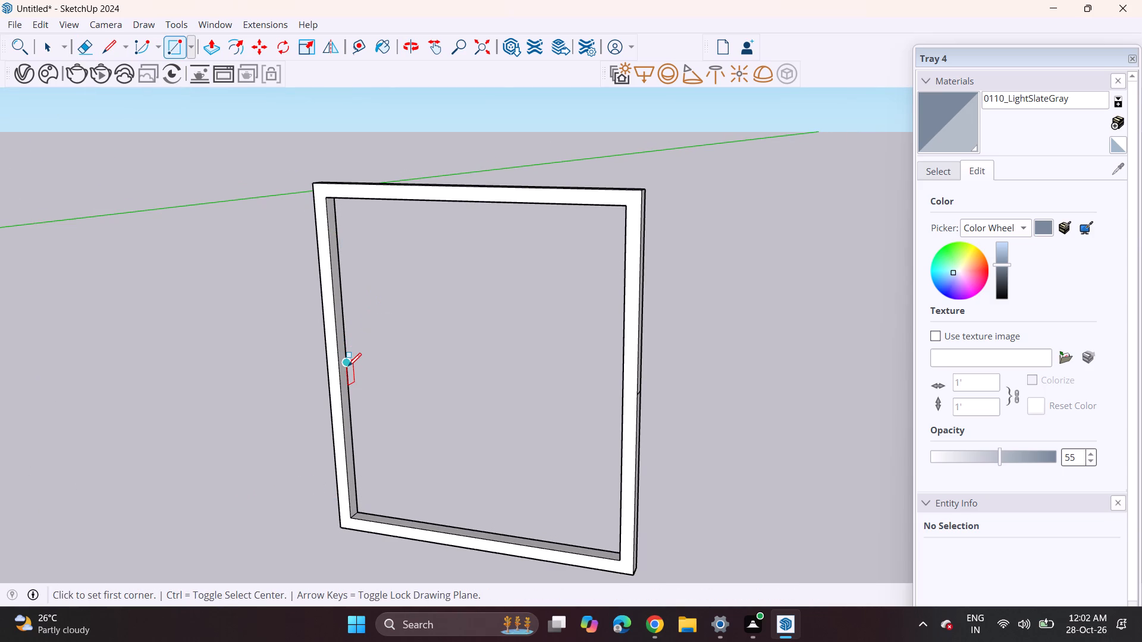
{"action": "left_click", "coordinate": [348, 366]}
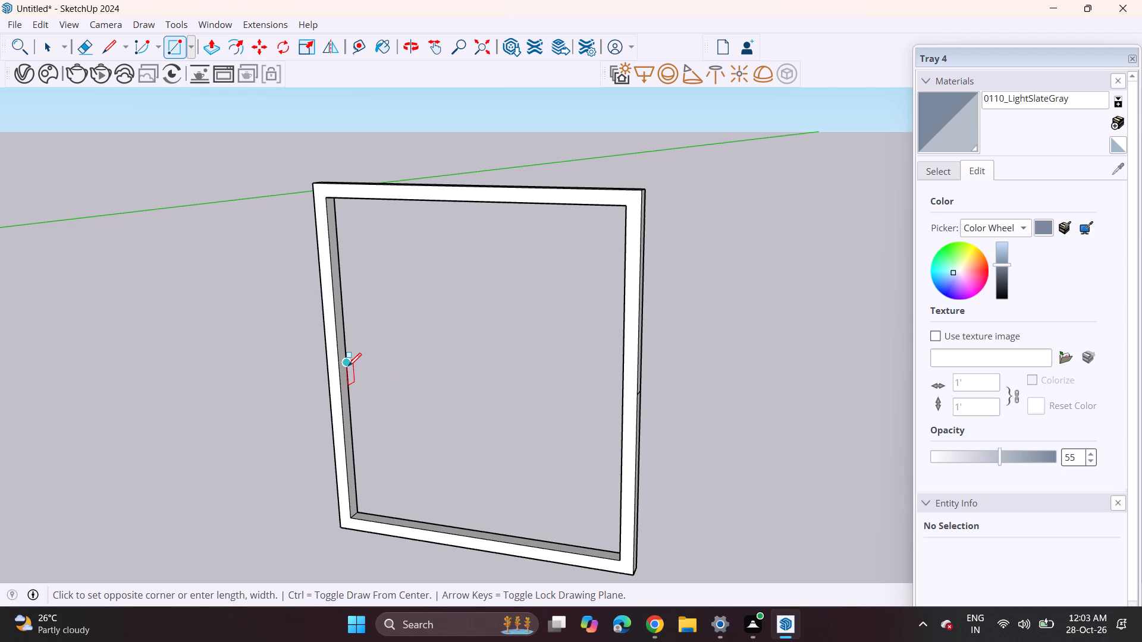
{"action": "scroll", "coordinate": [324, 364], "scroll_direction": "up", "scroll_amount": 5}
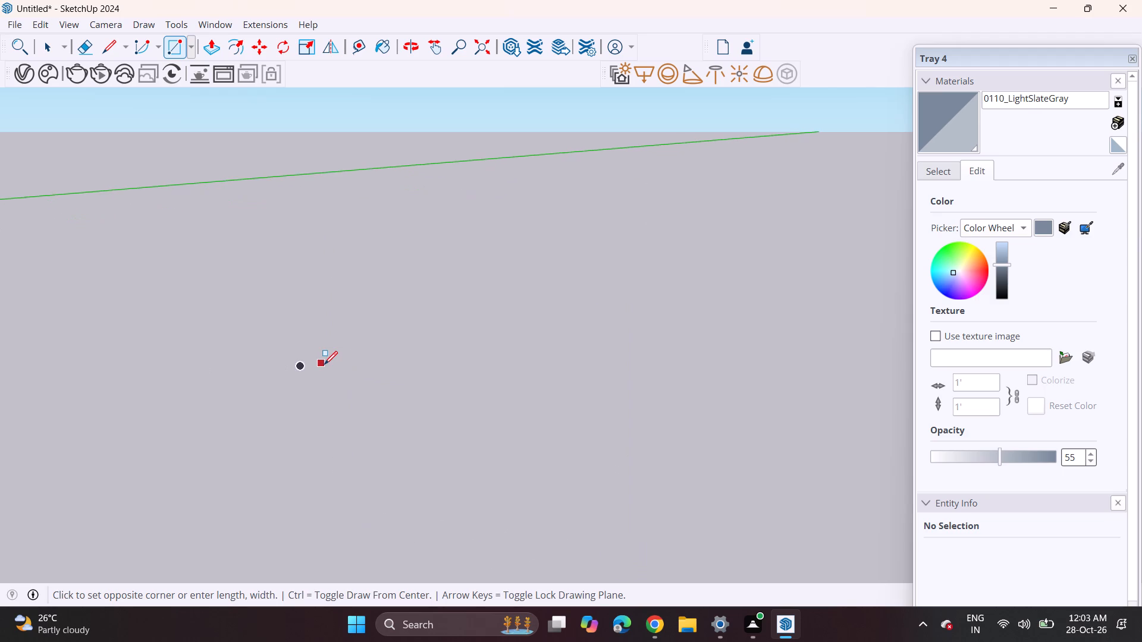
{"action": "scroll", "coordinate": [324, 364], "scroll_direction": "down", "scroll_amount": 4}
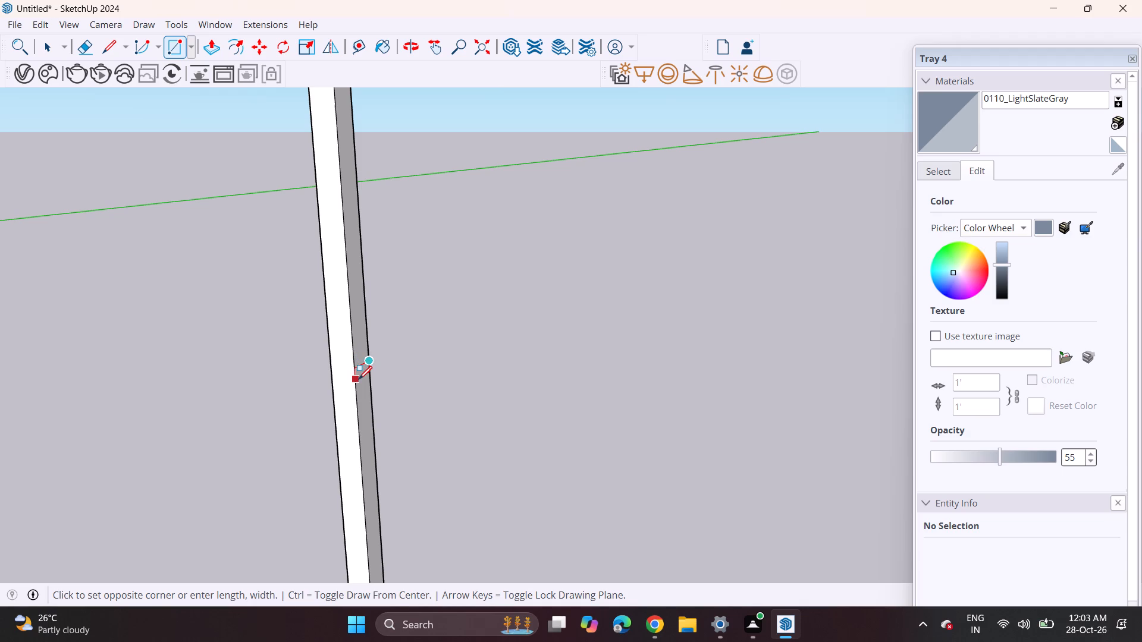
{"action": "left_click", "coordinate": [359, 379]}
{"action": "left_click", "coordinate": [357, 369]}
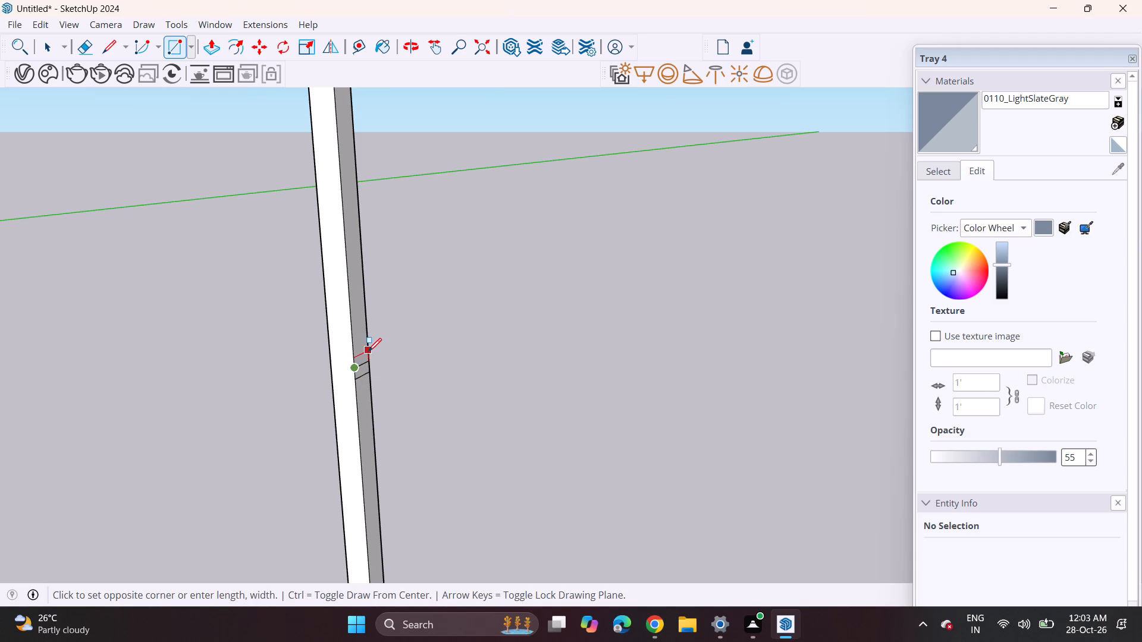
{"action": "left_click", "coordinate": [369, 351]}
{"action": "scroll", "coordinate": [365, 342], "scroll_direction": "down", "scroll_amount": 3}
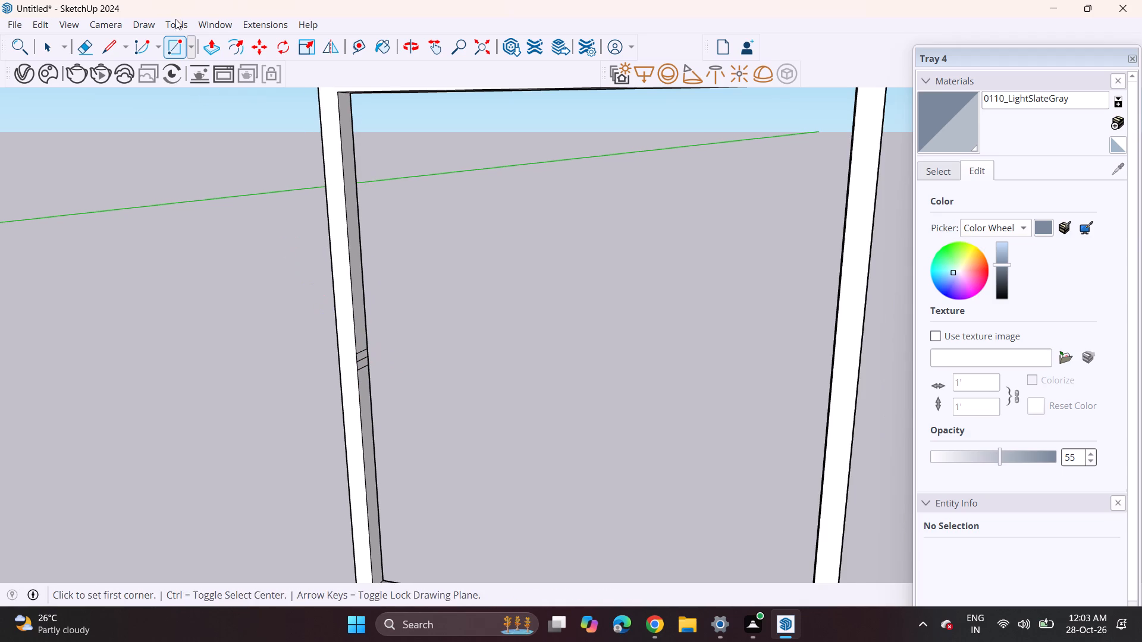
Push/Pull both small rectangles across to the opposite upright to form the frame's double middle crossbar.
{"action": "left_click", "coordinate": [219, 53]}
{"action": "left_click", "coordinate": [365, 353]}
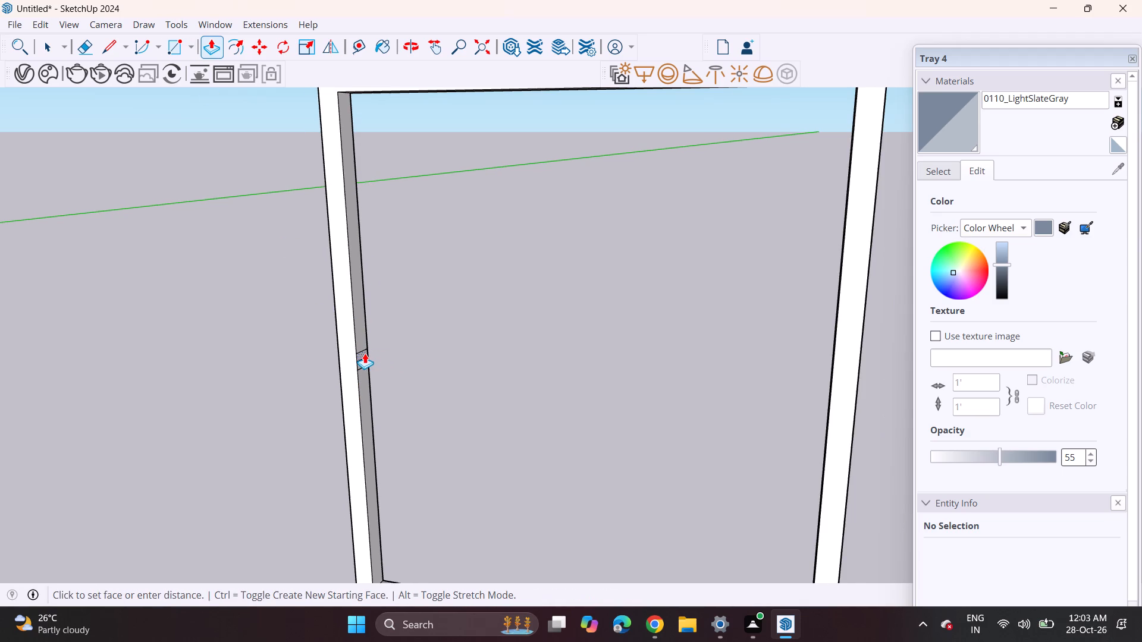
{"action": "left_click", "coordinate": [826, 436]}
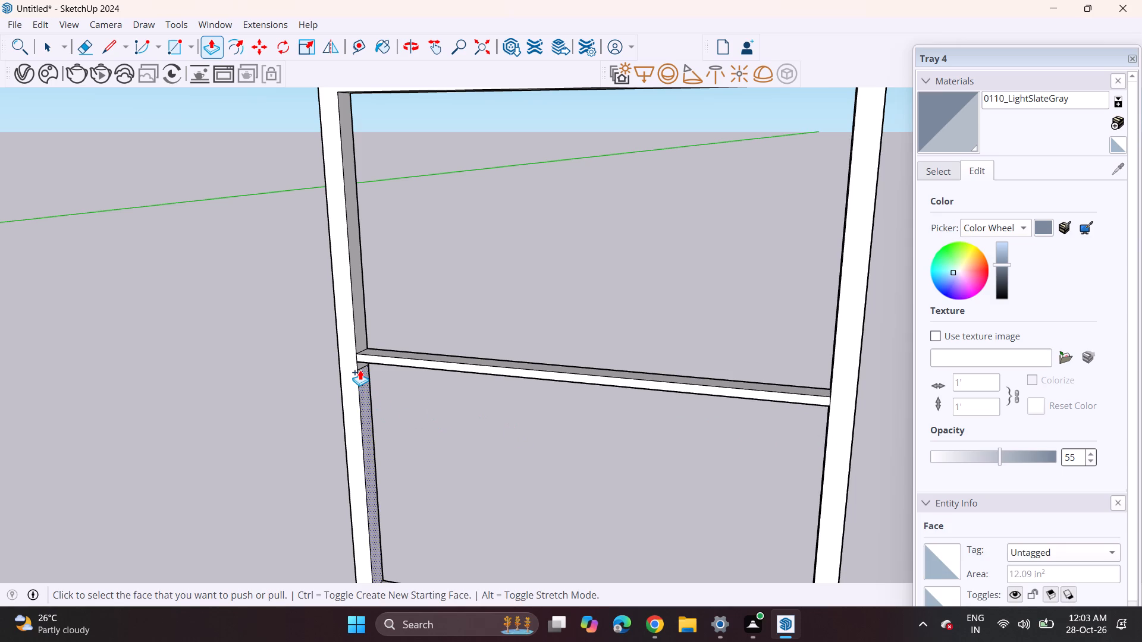
{"action": "double_click", "coordinate": [360, 364]}
{"action": "scroll", "coordinate": [419, 407], "scroll_direction": "down", "scroll_amount": 3}
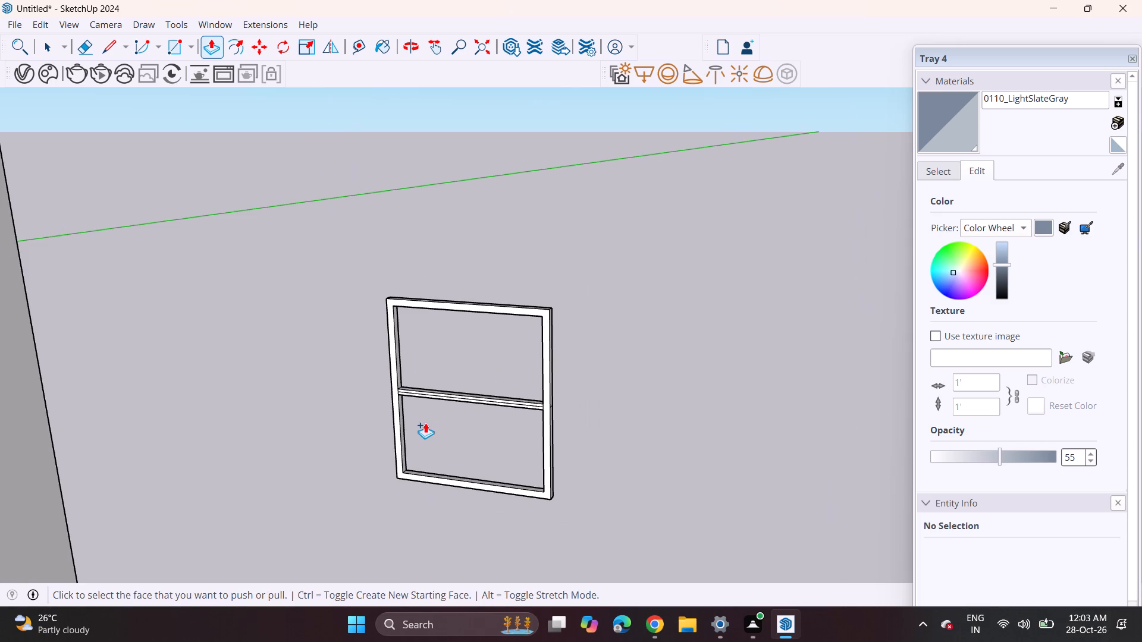
Draw a rectangle pane filling the frame's upper opening, from mid-depth at the crossbar to mid-depth at the opposite top corner.
{"action": "middle_click_drag", "start_coordinate": [425, 423], "coordinate": [347, 433]}
{"action": "middle_click_drag", "start_coordinate": [341, 436], "coordinate": [497, 409]}
{"action": "middle_click_drag", "start_coordinate": [469, 441], "coordinate": [376, 508]}
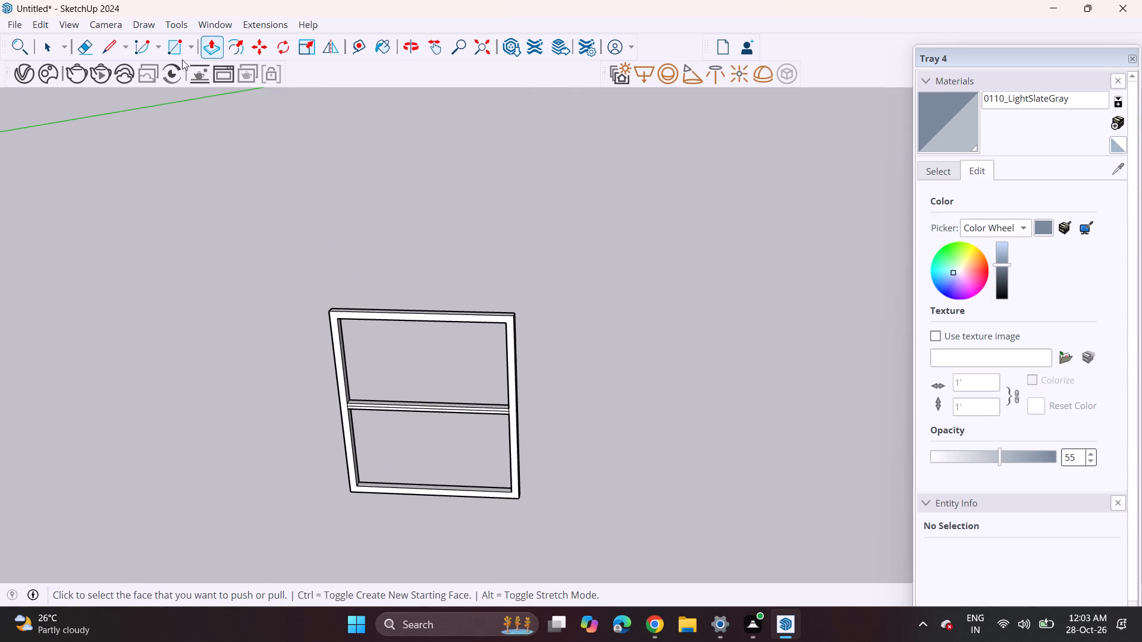
{"action": "left_click", "coordinate": [178, 46]}
{"action": "middle_click_drag", "start_coordinate": [401, 281], "coordinate": [323, 398]}
{"action": "scroll", "coordinate": [380, 364], "scroll_direction": "up", "scroll_amount": 8}
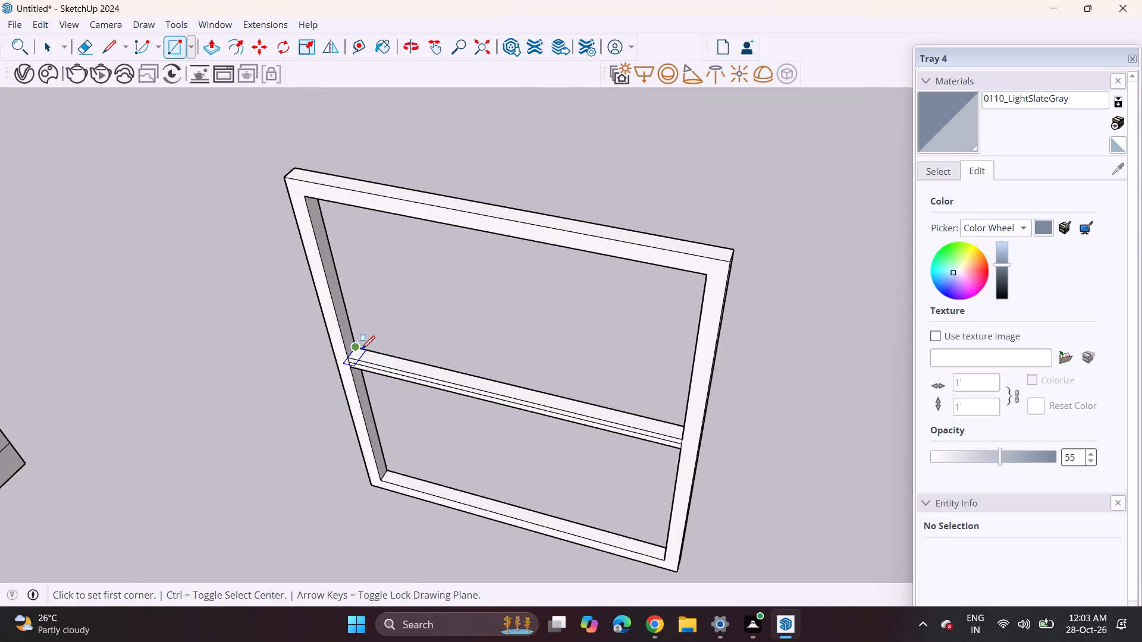
{"action": "scroll", "coordinate": [362, 349], "scroll_direction": "up", "scroll_amount": 5}
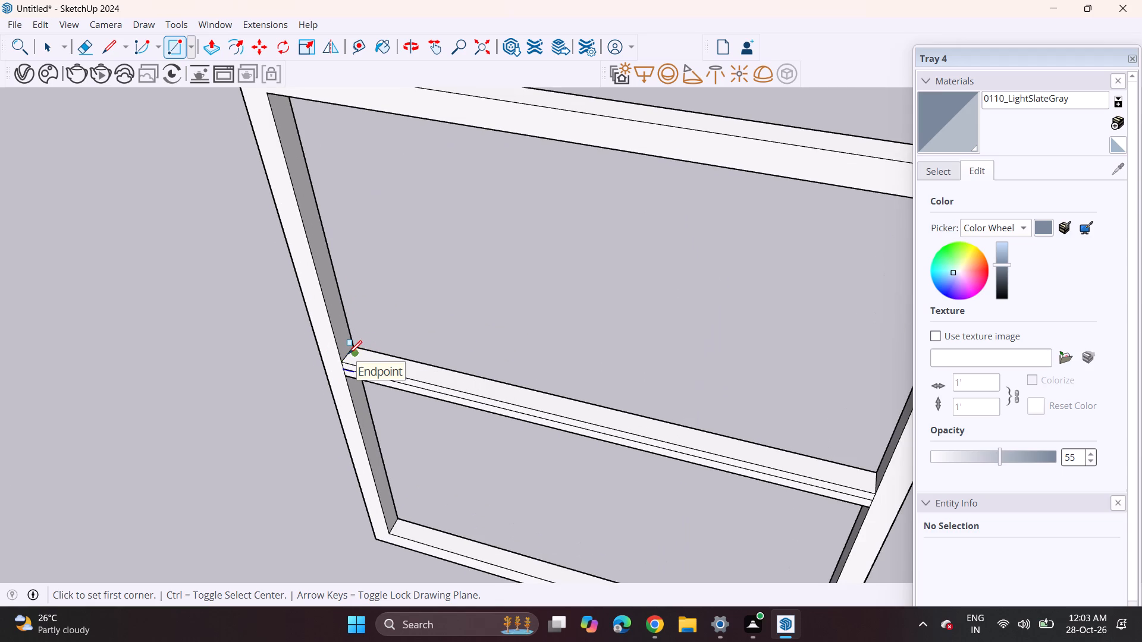
{"action": "scroll", "coordinate": [349, 354], "scroll_direction": "up", "scroll_amount": 3}
{"action": "scroll", "coordinate": [349, 354], "scroll_direction": "down", "scroll_amount": 1}
{"action": "scroll", "coordinate": [349, 354], "scroll_direction": "up", "scroll_amount": 2}
{"action": "left_click", "coordinate": [347, 353]}
{"action": "scroll", "coordinate": [413, 344], "scroll_direction": "down", "scroll_amount": 4}
{"action": "scroll", "coordinate": [413, 344], "scroll_direction": "up", "scroll_amount": 1}
{"action": "scroll", "coordinate": [413, 344], "scroll_direction": "down", "scroll_amount": 1}
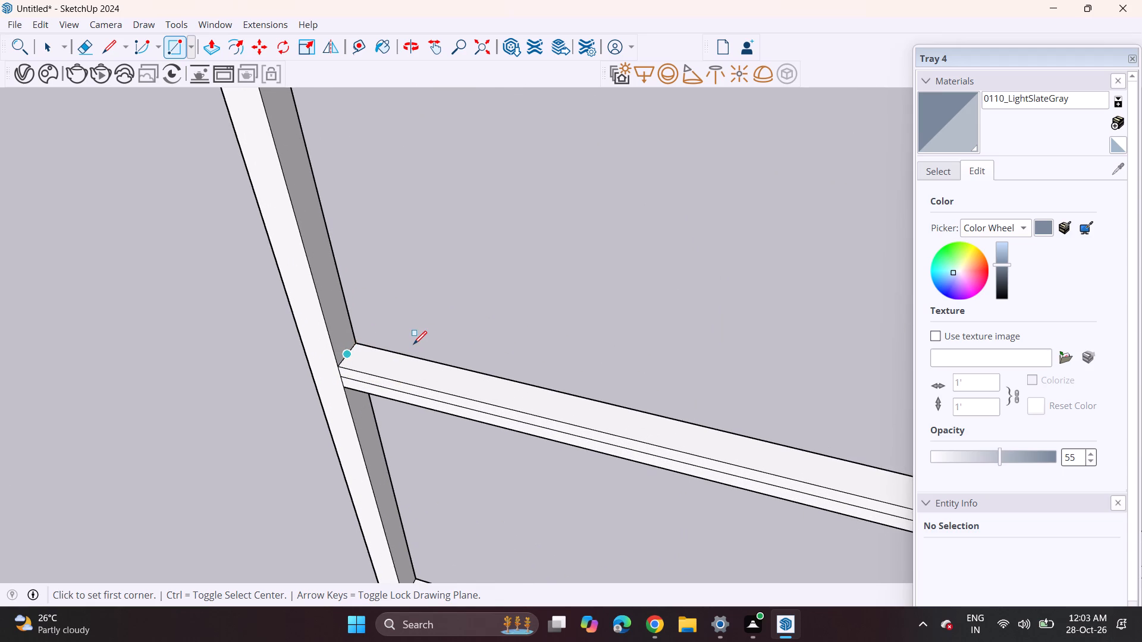
{"action": "scroll", "coordinate": [419, 344], "scroll_direction": "down", "scroll_amount": 1}
{"action": "middle_click_drag", "start_coordinate": [419, 344], "coordinate": [512, 270]}
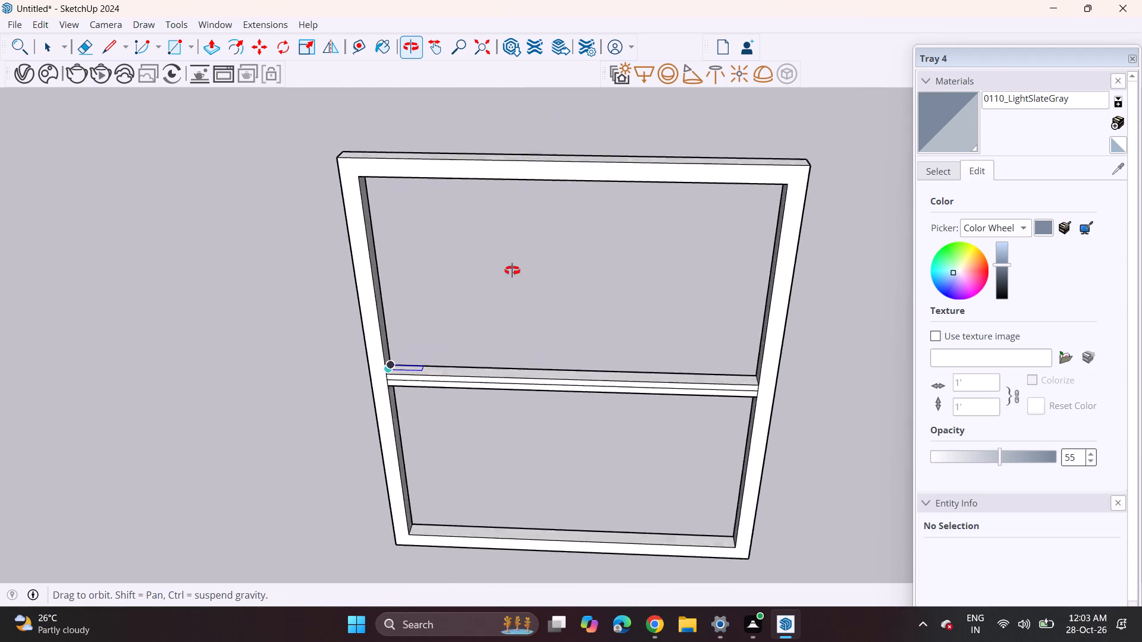
{"action": "middle_click_drag", "start_coordinate": [512, 270], "coordinate": [705, 87]}
{"action": "scroll", "coordinate": [738, 182], "scroll_direction": "up", "scroll_amount": 1}
{"action": "scroll", "coordinate": [738, 178], "scroll_direction": "down", "scroll_amount": 1}
{"action": "scroll", "coordinate": [737, 170], "scroll_direction": "up", "scroll_amount": 1}
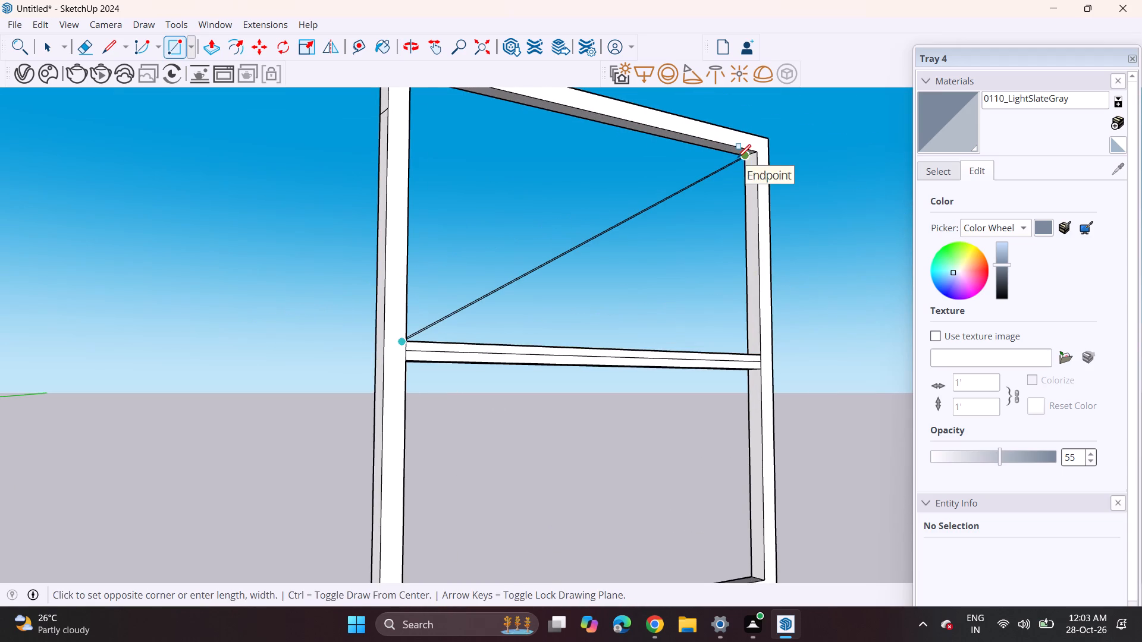
{"action": "scroll", "coordinate": [745, 157], "scroll_direction": "up", "scroll_amount": 10}
{"action": "scroll", "coordinate": [745, 157], "scroll_direction": "down", "scroll_amount": 1}
{"action": "scroll", "coordinate": [745, 157], "scroll_direction": "up", "scroll_amount": 1}
{"action": "left_click", "coordinate": [756, 153]}
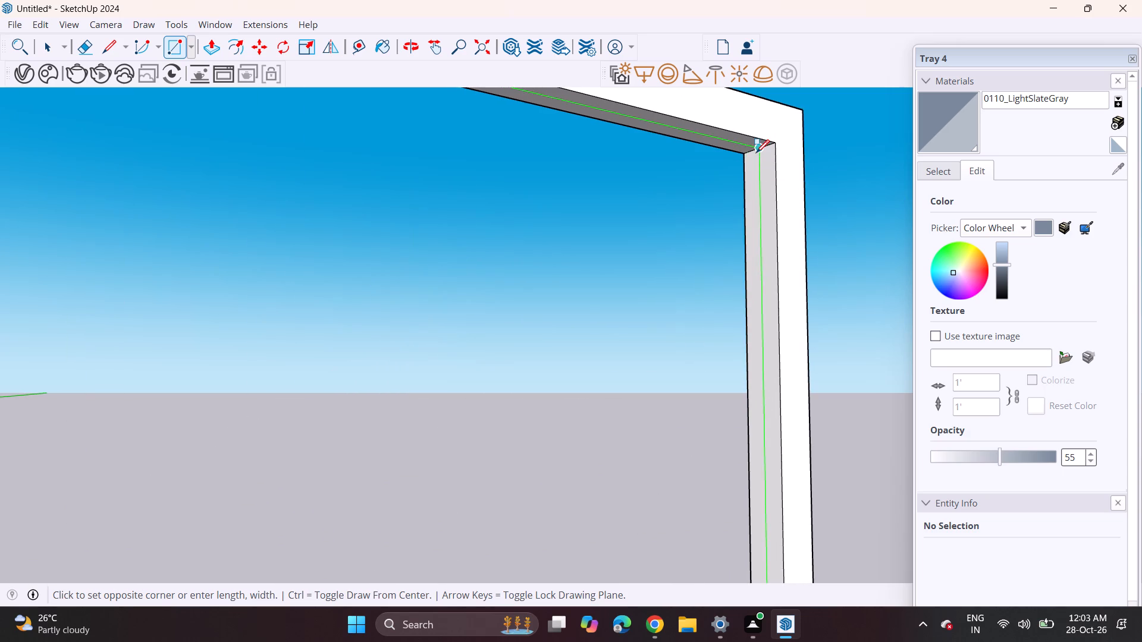
Draw a matching rectangle pane across the frame's lower opening, from beneath the crossbar to the diagonally opposite bottom corner at mid-depth.
{"action": "scroll", "coordinate": [703, 209], "scroll_direction": "down", "scroll_amount": 1}
{"action": "scroll", "coordinate": [703, 210], "scroll_direction": "up", "scroll_amount": 1}
{"action": "scroll", "coordinate": [701, 213], "scroll_direction": "down", "scroll_amount": 3}
{"action": "scroll", "coordinate": [687, 233], "scroll_direction": "up", "scroll_amount": 1}
{"action": "scroll", "coordinate": [664, 268], "scroll_direction": "down", "scroll_amount": 8}
{"action": "scroll", "coordinate": [632, 329], "scroll_direction": "up", "scroll_amount": 1}
{"action": "scroll", "coordinate": [630, 331], "scroll_direction": "down", "scroll_amount": 3}
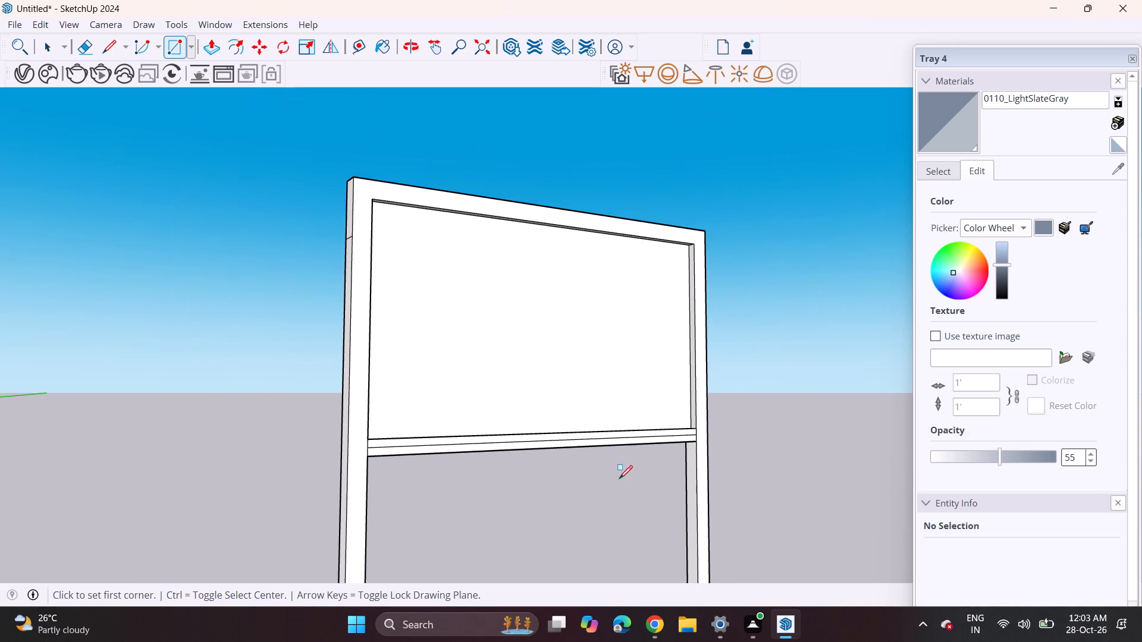
{"action": "scroll", "coordinate": [647, 479], "scroll_direction": "up", "scroll_amount": 6}
{"action": "middle_click_drag", "start_coordinate": [678, 439], "coordinate": [679, 397]}
{"action": "left_click", "coordinate": [763, 382]}
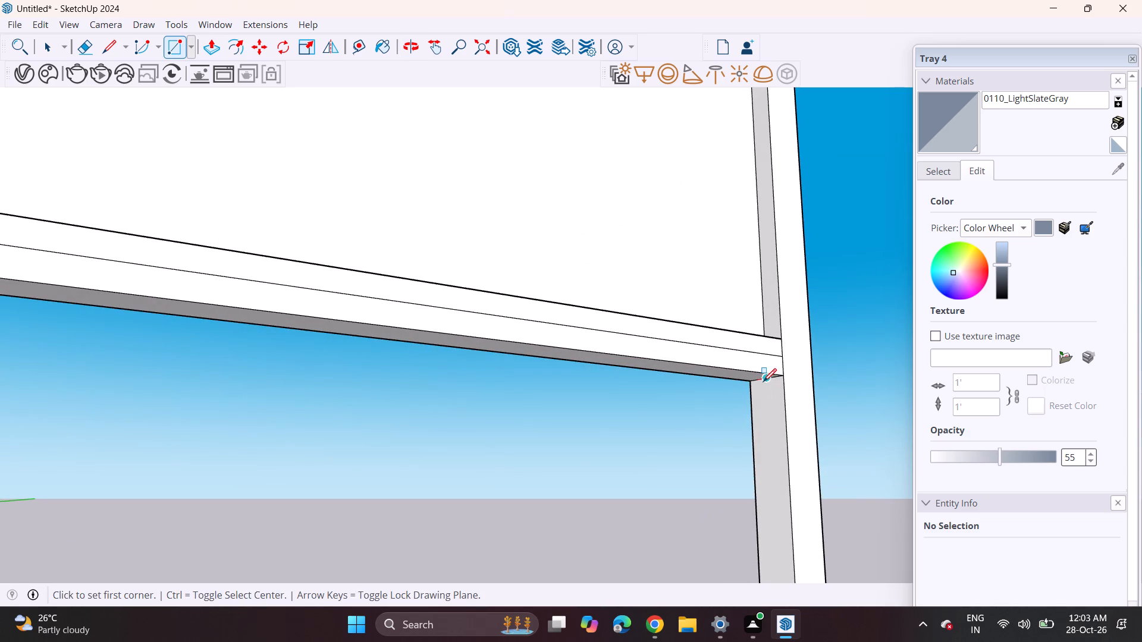
{"action": "scroll", "coordinate": [479, 504], "scroll_direction": "down", "scroll_amount": 1}
{"action": "middle_click_drag", "start_coordinate": [450, 515], "coordinate": [309, 561]}
{"action": "scroll", "coordinate": [264, 574], "scroll_direction": "down", "scroll_amount": 7}
{"action": "middle_click_drag", "start_coordinate": [243, 573], "coordinate": [422, 395]}
{"action": "middle_click_drag", "start_coordinate": [432, 401], "coordinate": [371, 464]}
{"action": "scroll", "coordinate": [374, 465], "scroll_direction": "up", "scroll_amount": 3}
{"action": "scroll", "coordinate": [322, 490], "scroll_direction": "up", "scroll_amount": 4}
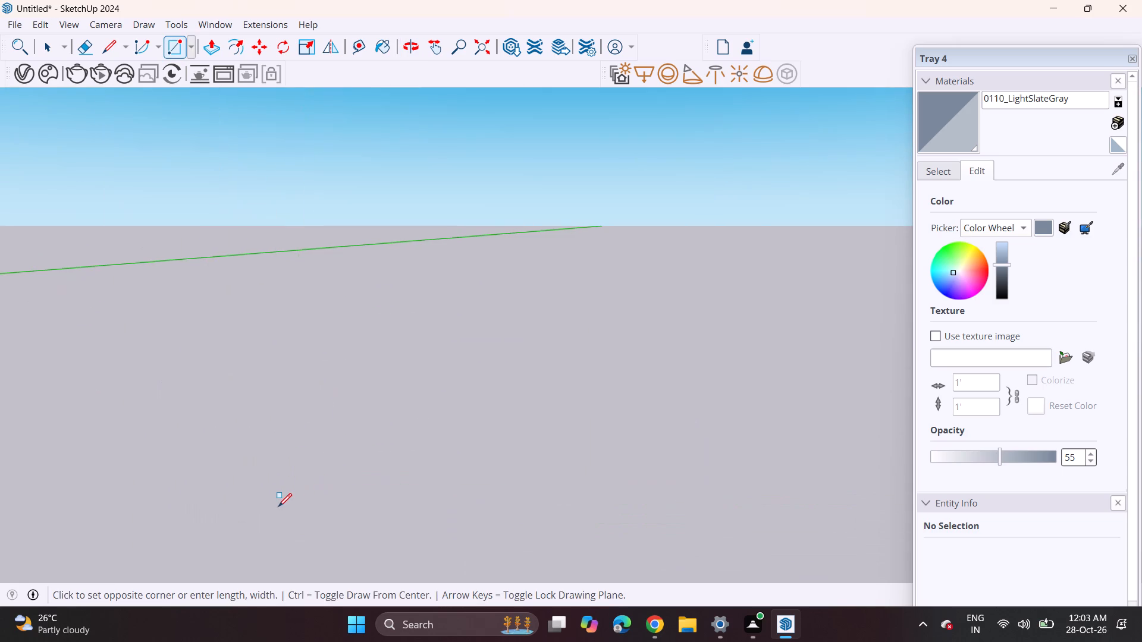
{"action": "scroll", "coordinate": [278, 506], "scroll_direction": "down", "scroll_amount": 4}
{"action": "scroll", "coordinate": [237, 528], "scroll_direction": "up", "scroll_amount": 6}
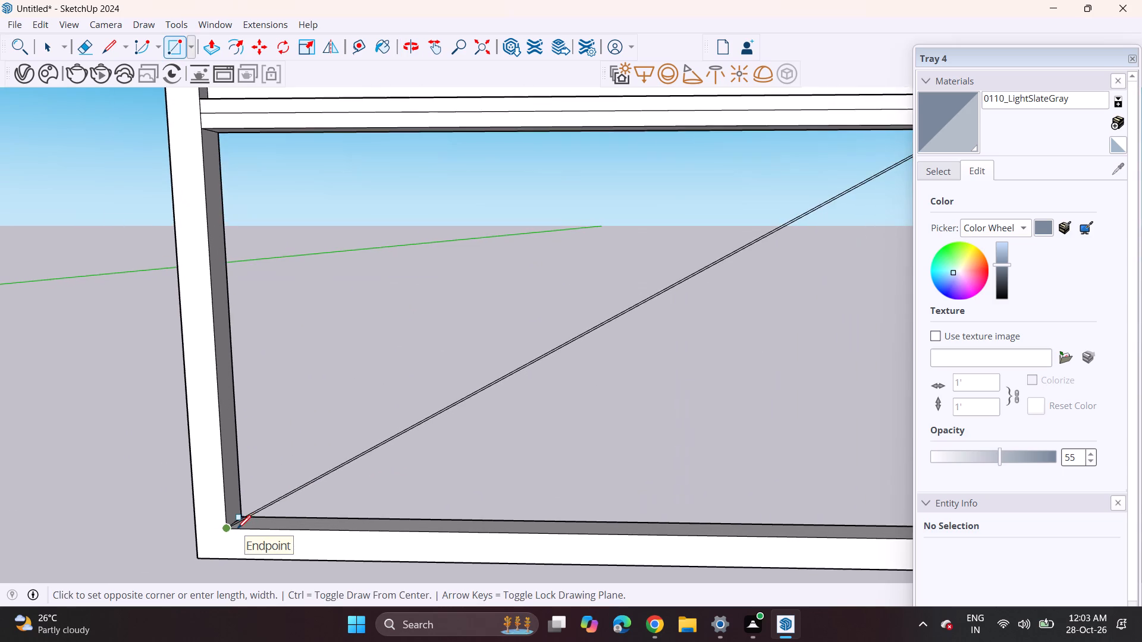
{"action": "scroll", "coordinate": [237, 528], "scroll_direction": "up", "scroll_amount": 5}
{"action": "left_click", "coordinate": [235, 524]}
Paint the upper and lower panes with the translucent 0110_LightSlateGray material.
{"action": "scroll", "coordinate": [235, 513], "scroll_direction": "down", "scroll_amount": 14}
{"action": "scroll", "coordinate": [235, 513], "scroll_direction": "up", "scroll_amount": 1}
{"action": "scroll", "coordinate": [235, 513], "scroll_direction": "down", "scroll_amount": 3}
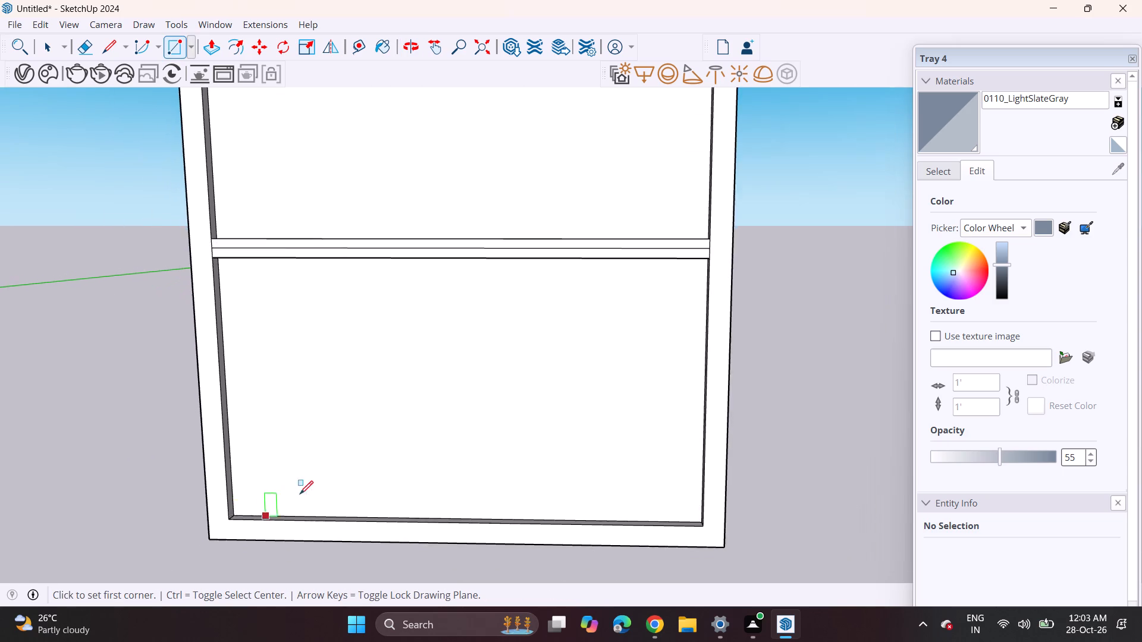
{"action": "scroll", "coordinate": [300, 494], "scroll_direction": "down", "scroll_amount": 4}
{"action": "left_click", "coordinate": [942, 108]}
{"action": "left_click", "coordinate": [488, 276]}
{"action": "left_click", "coordinate": [464, 416]}
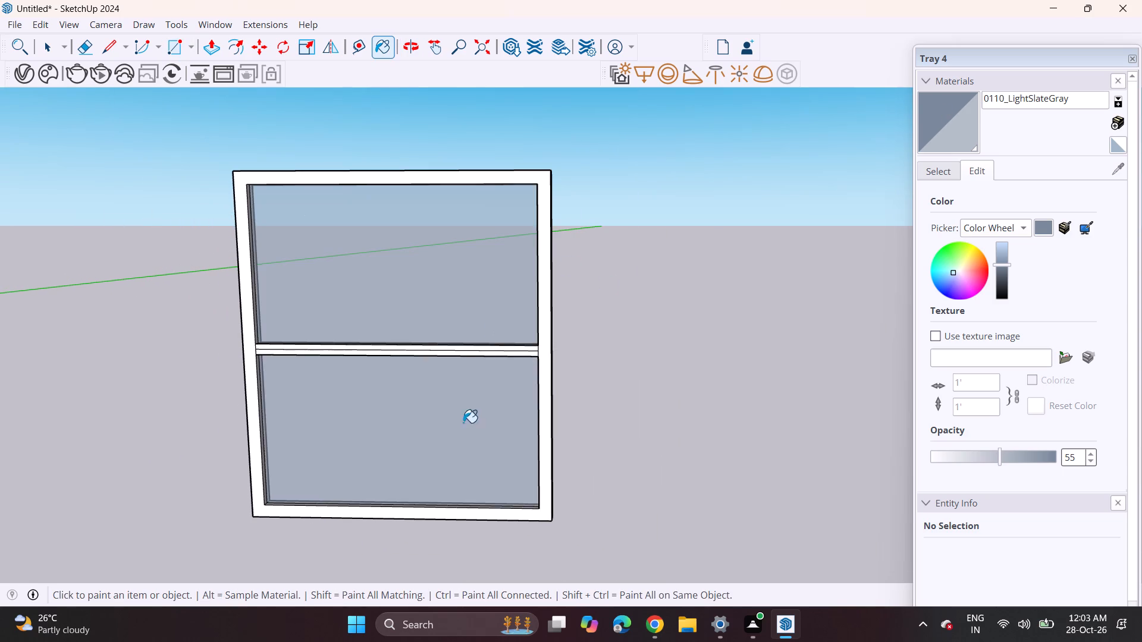
Select the whole glazed frame with its crossbar and panes and make it a group.
{"action": "scroll", "coordinate": [471, 418], "scroll_direction": "down", "scroll_amount": 12}
{"action": "key", "text": "space"}
{"action": "left_click_drag", "start_coordinate": [330, 292], "coordinate": [554, 500]}
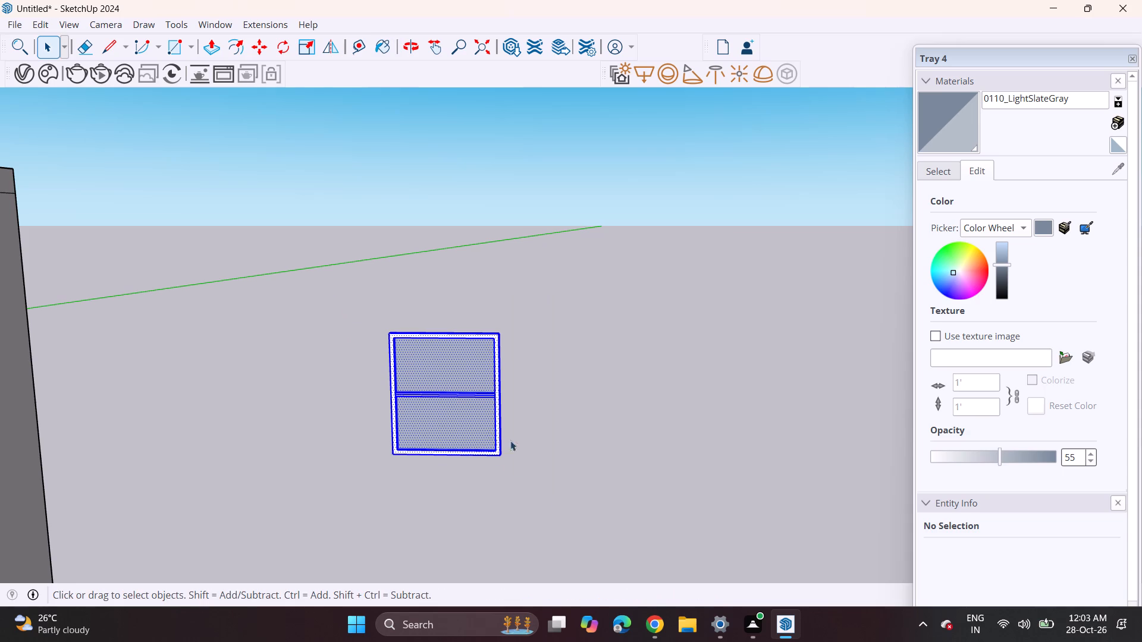
{"action": "right_click", "coordinate": [479, 423]}
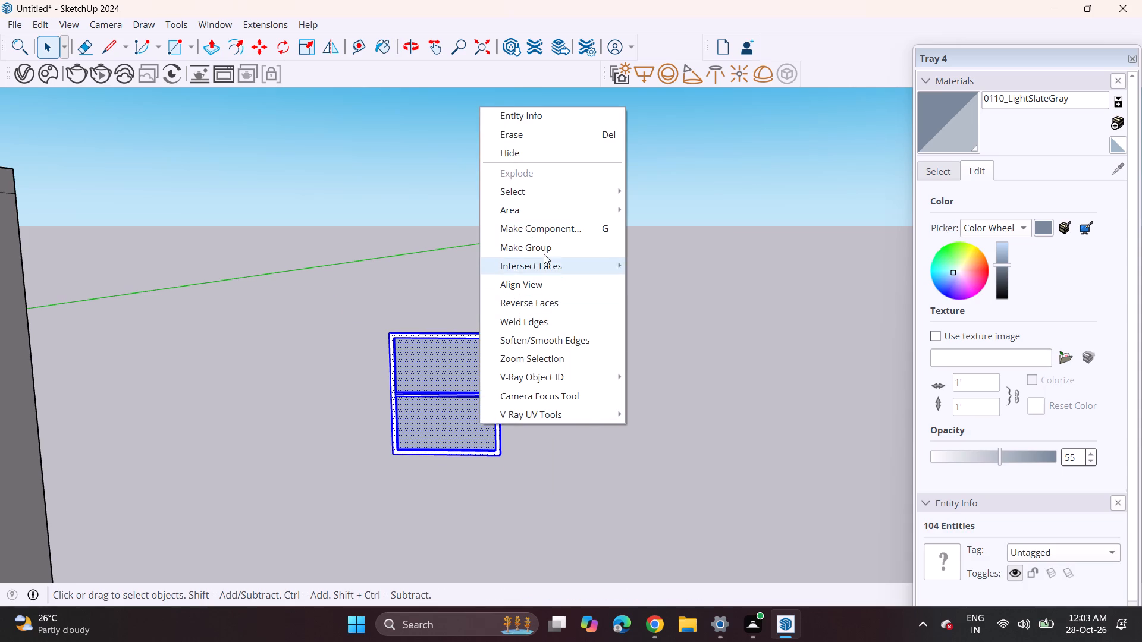
{"action": "left_click", "coordinate": [544, 253]}
Move the glazed frame group by its bottom corner onto the two-shelf niche holding the bowls and cups, and deselect it.
{"action": "left_click", "coordinate": [261, 46]}
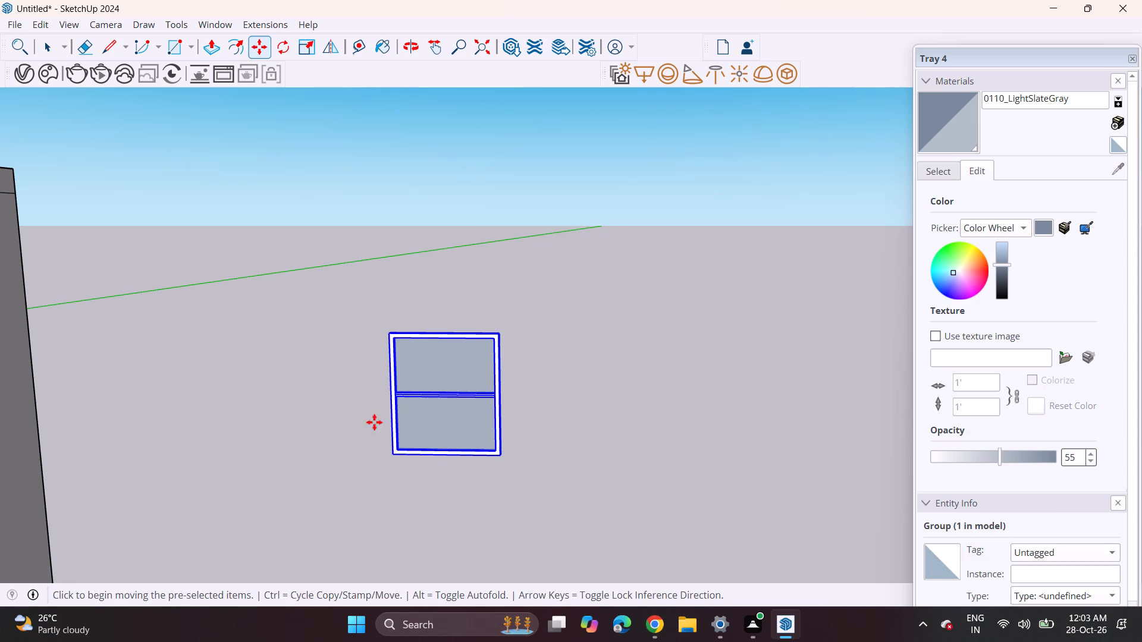
{"action": "left_click", "coordinate": [393, 464]}
{"action": "scroll", "coordinate": [219, 473], "scroll_direction": "up", "scroll_amount": 1, "text": "shift"}
{"action": "middle_click_drag", "start_coordinate": [219, 473], "coordinate": [755, 405], "text": "shift"}
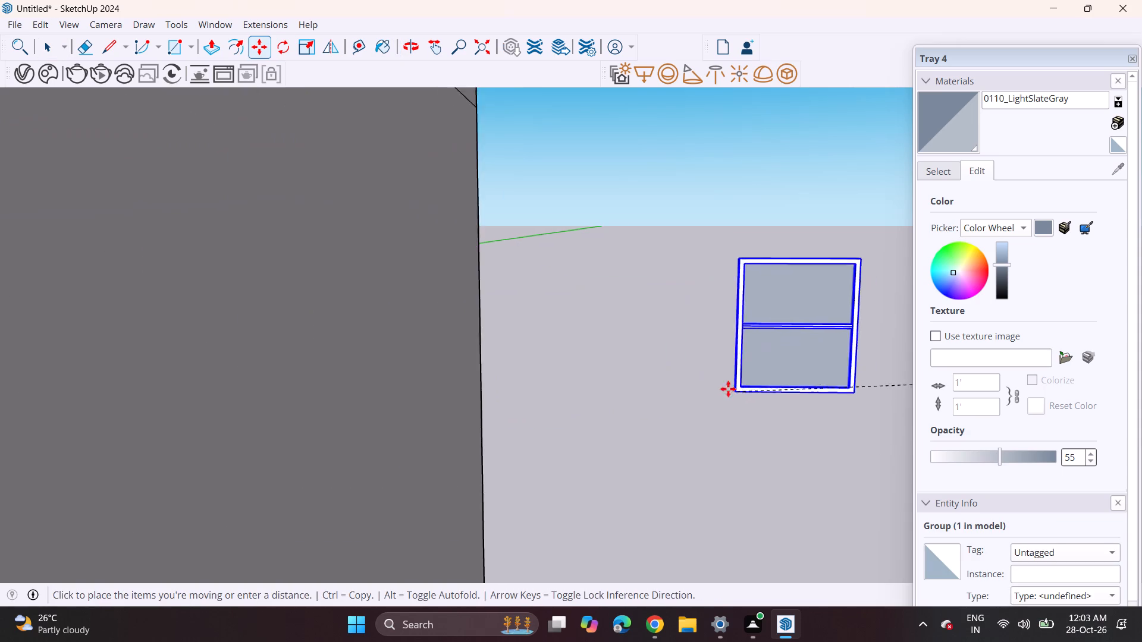
{"action": "scroll", "coordinate": [677, 377], "scroll_direction": "down", "scroll_amount": 8}
{"action": "middle_click_drag", "start_coordinate": [205, 432], "coordinate": [670, 335], "text": "shift"}
{"action": "scroll", "coordinate": [460, 257], "scroll_direction": "up", "scroll_amount": 5}
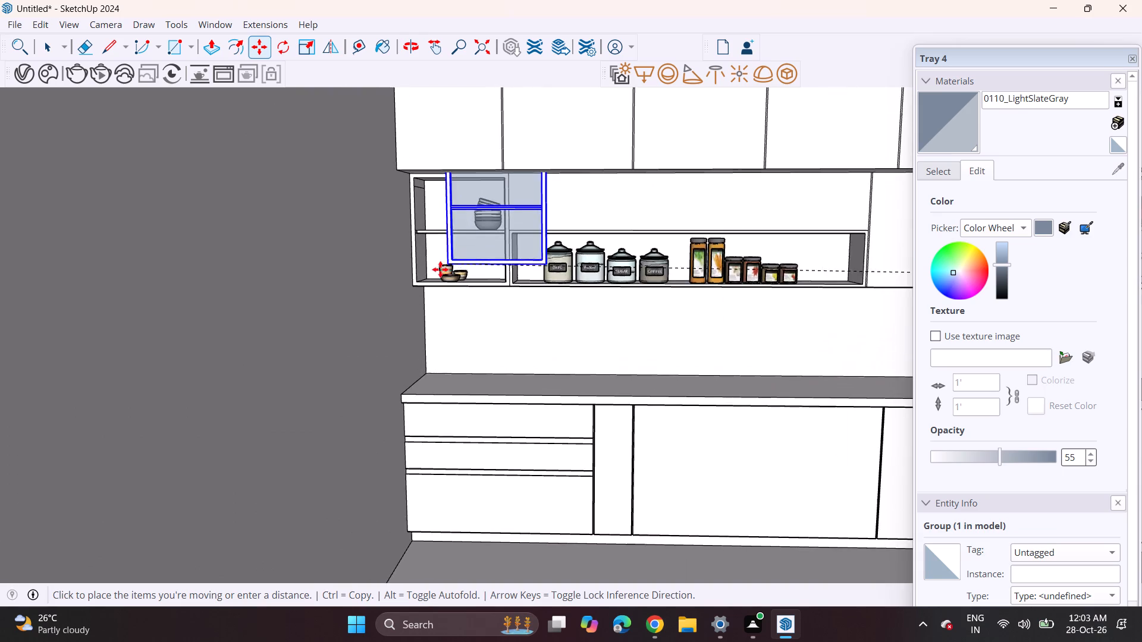
{"action": "scroll", "coordinate": [437, 272], "scroll_direction": "up", "scroll_amount": 6}
{"action": "left_click", "coordinate": [397, 296]}
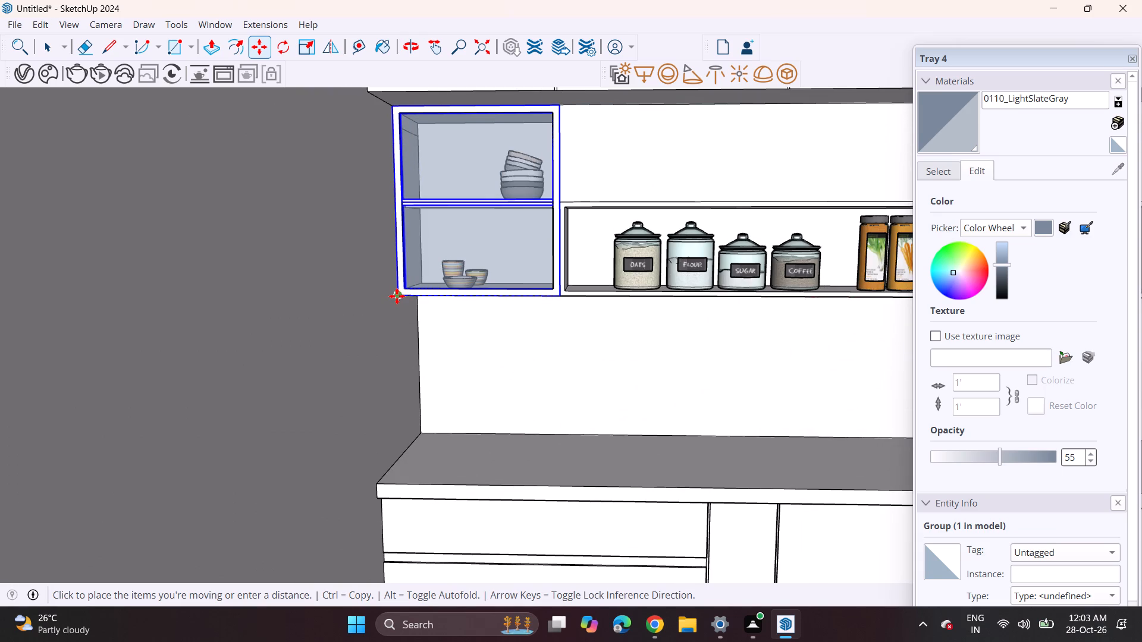
{"action": "scroll", "coordinate": [480, 310], "scroll_direction": "down", "scroll_amount": 2}
{"action": "scroll", "coordinate": [480, 316], "scroll_direction": "up", "scroll_amount": 1}
{"action": "scroll", "coordinate": [480, 316], "scroll_direction": "down", "scroll_amount": 4}
{"action": "key", "text": "space"}
{"action": "left_click", "coordinate": [563, 356]}
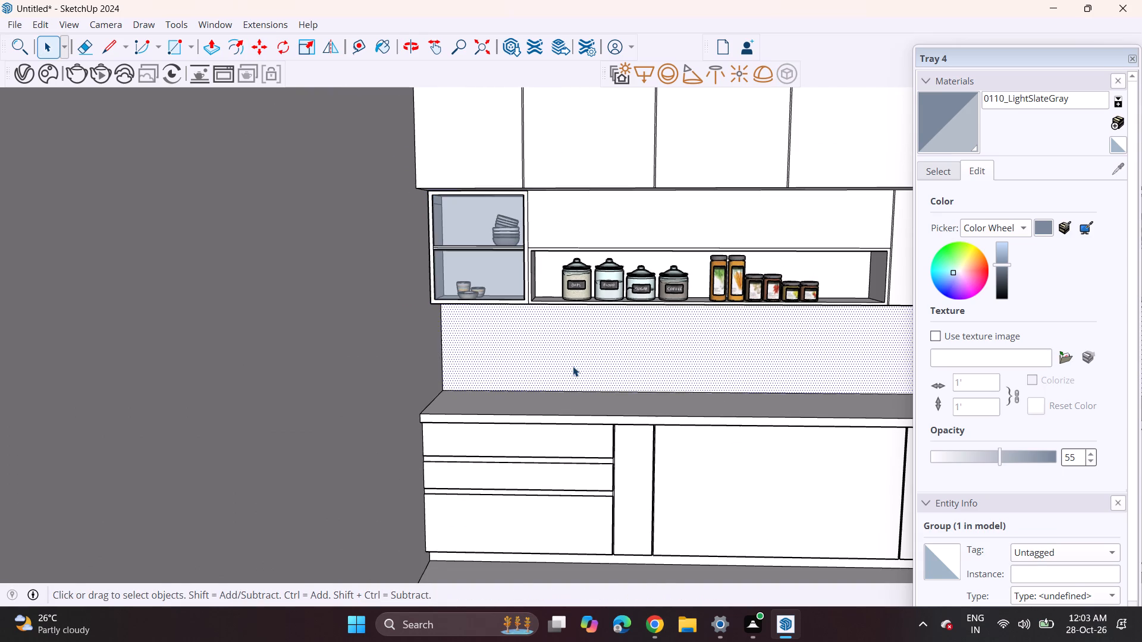
Draw a thin full-width rectangular strip near the top of the base cabinet front beside the wide panel, on the side away from the drawers.
{"action": "scroll", "coordinate": [573, 366], "scroll_direction": "down", "scroll_amount": 5}
{"action": "middle_click_drag", "start_coordinate": [587, 351], "coordinate": [428, 357]}
{"action": "middle_click_drag", "start_coordinate": [445, 360], "coordinate": [494, 343]}
{"action": "middle_click_drag", "start_coordinate": [539, 354], "coordinate": [448, 348]}
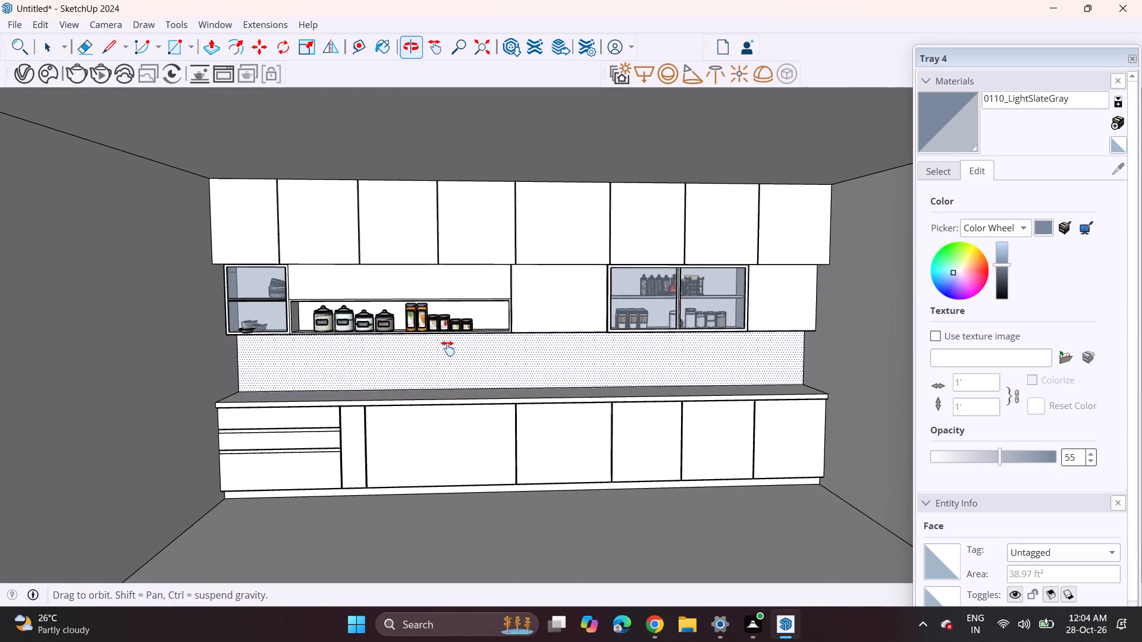
{"action": "middle_click_drag", "start_coordinate": [448, 348], "coordinate": [444, 347]}
{"action": "middle_click_drag", "start_coordinate": [445, 347], "coordinate": [426, 344]}
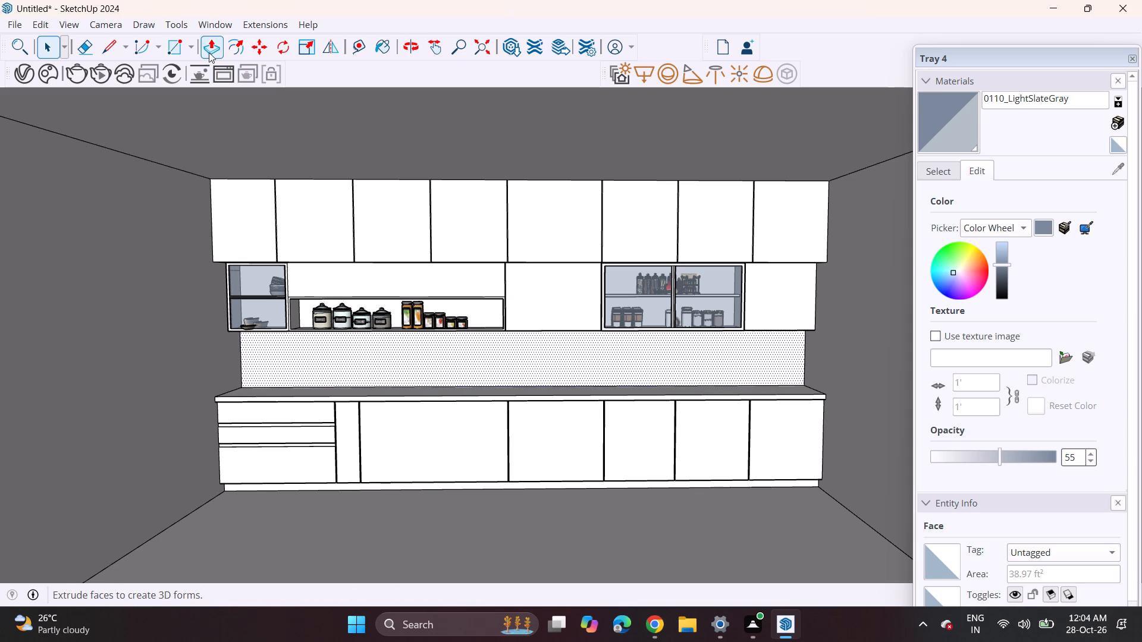
{"action": "left_click", "coordinate": [170, 43]}
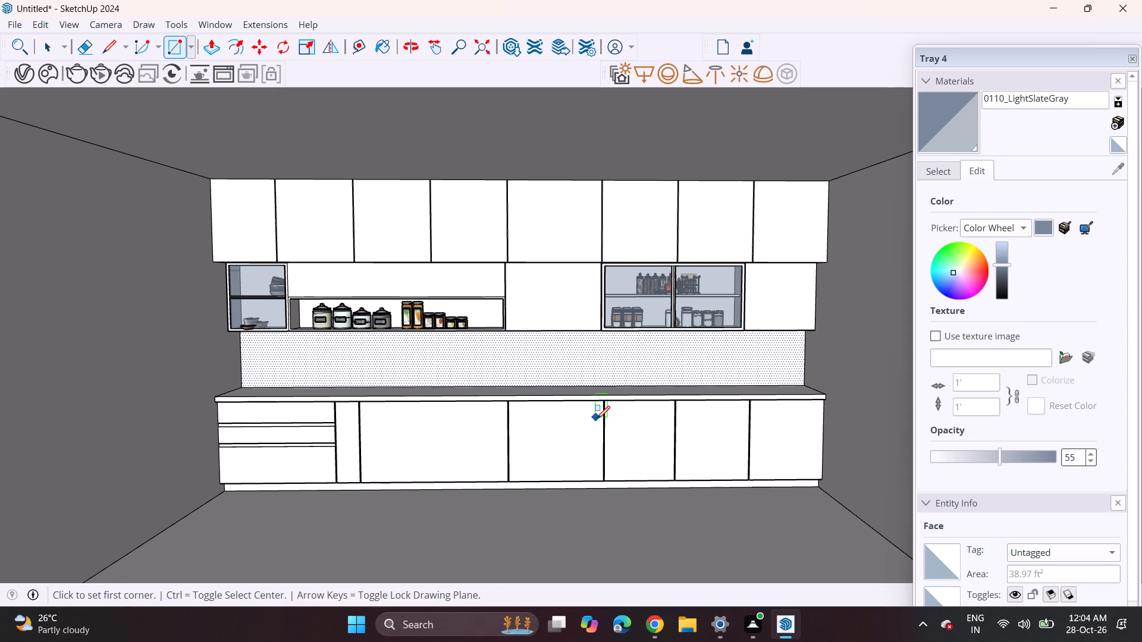
{"action": "scroll", "coordinate": [604, 420], "scroll_direction": "up", "scroll_amount": 4}
{"action": "scroll", "coordinate": [604, 420], "scroll_direction": "down", "scroll_amount": 1}
{"action": "scroll", "coordinate": [604, 420], "scroll_direction": "up", "scroll_amount": 12}
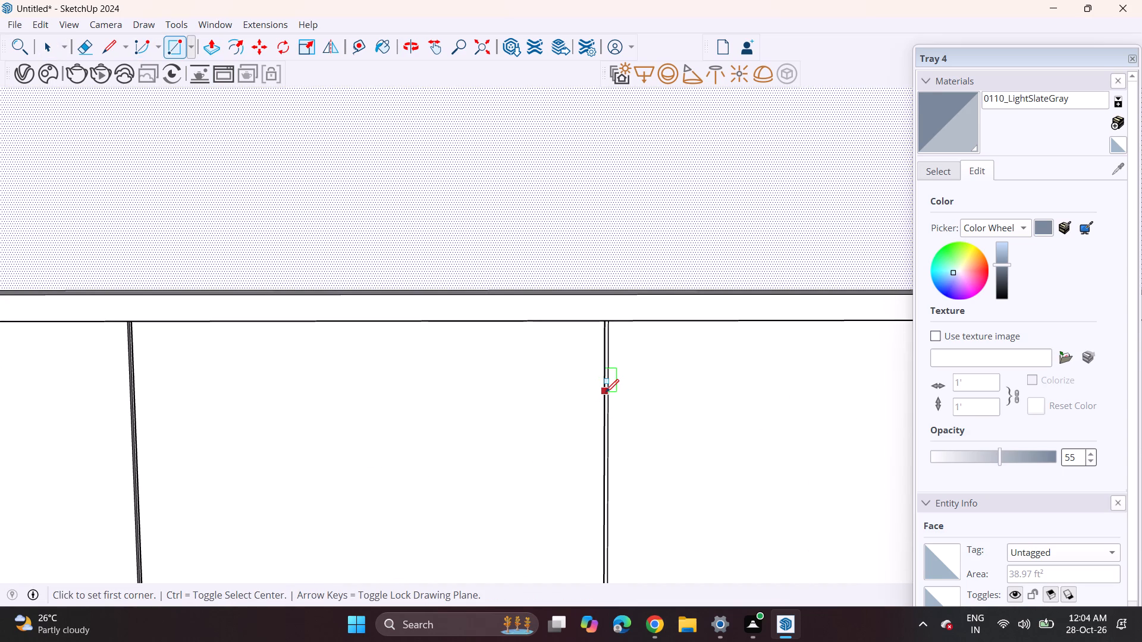
{"action": "left_click", "coordinate": [605, 392]}
{"action": "left_click", "coordinate": [135, 384]}
{"action": "scroll", "coordinate": [199, 413], "scroll_direction": "down", "scroll_amount": 3}
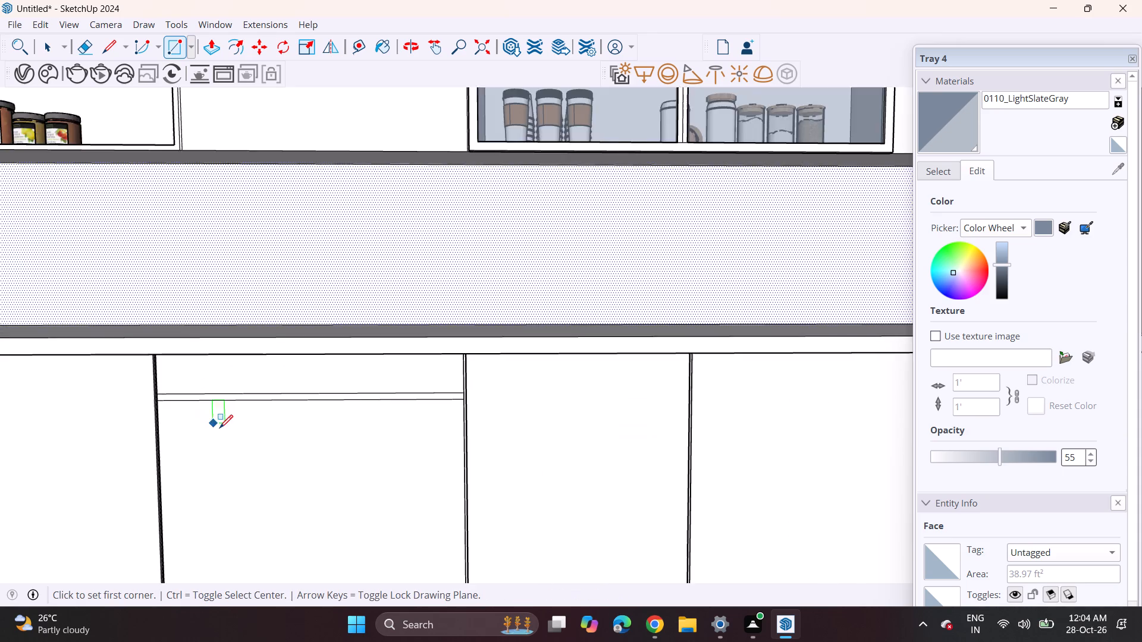
{"action": "scroll", "coordinate": [219, 428], "scroll_direction": "down", "scroll_amount": 4}
{"action": "scroll", "coordinate": [230, 432], "scroll_direction": "up", "scroll_amount": 1}
{"action": "scroll", "coordinate": [232, 433], "scroll_direction": "down", "scroll_amount": 3}
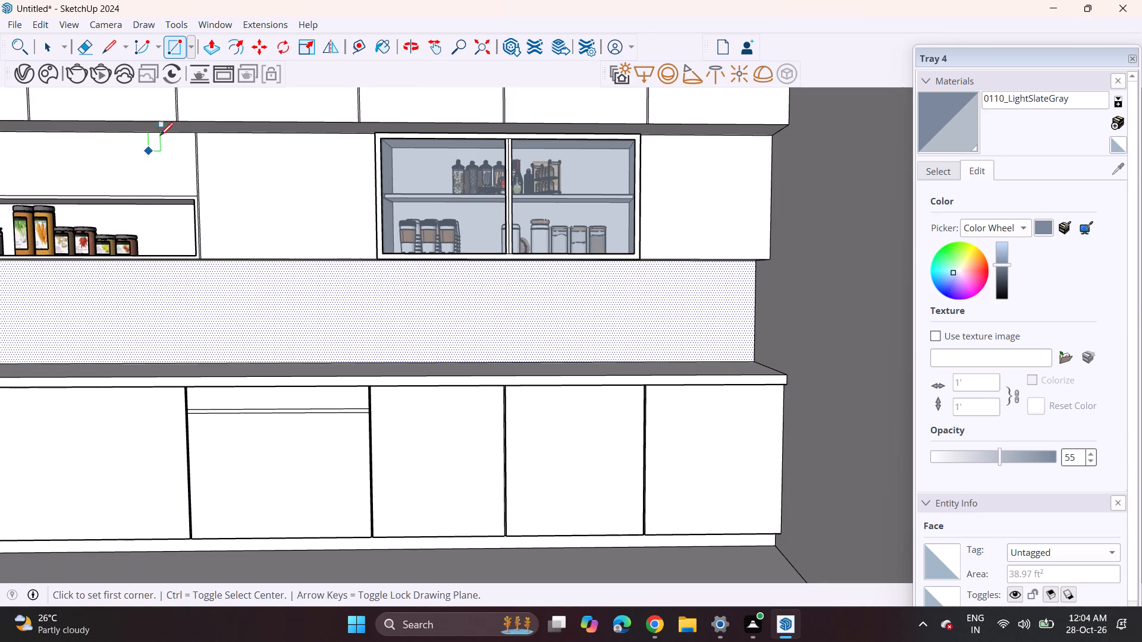
{"action": "left_click", "coordinate": [214, 45]}
{"action": "middle_click_drag", "start_coordinate": [245, 433], "coordinate": [237, 470]}
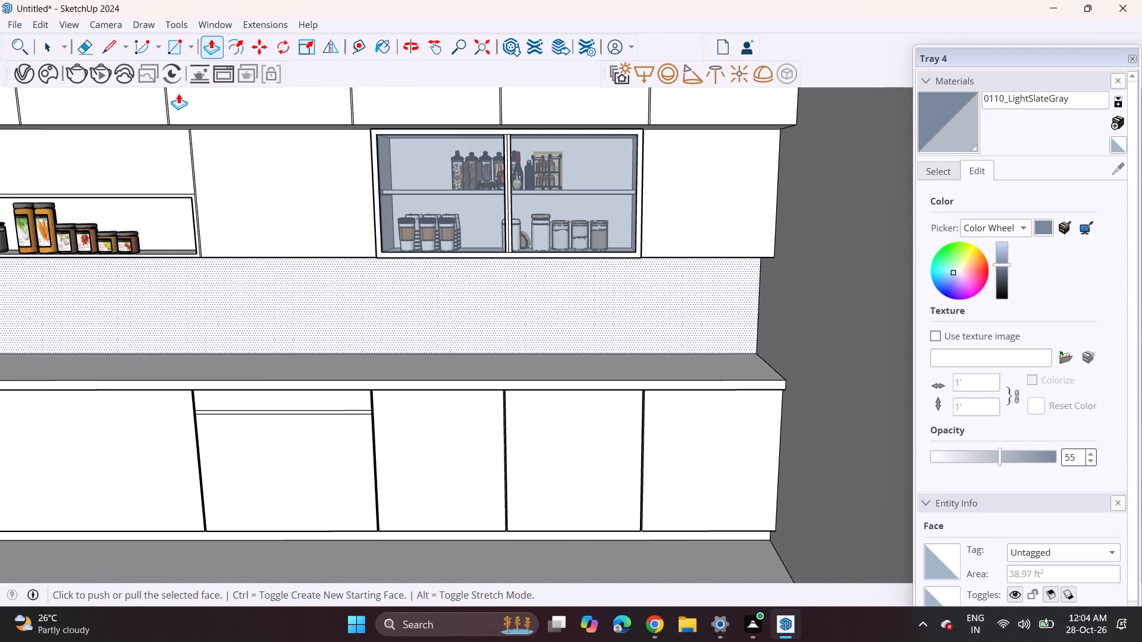
Draw a line across the same base cabinet front, just above its bottom edge.
{"action": "left_click", "coordinate": [116, 49]}
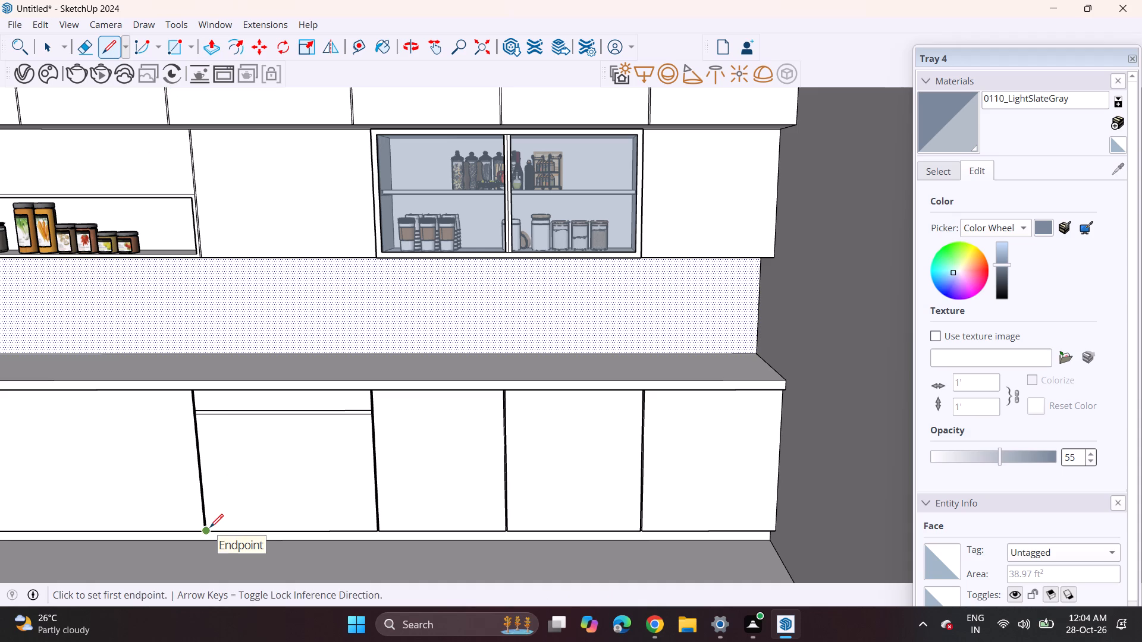
{"action": "scroll", "coordinate": [210, 527], "scroll_direction": "up", "scroll_amount": 13}
{"action": "left_click", "coordinate": [197, 528]}
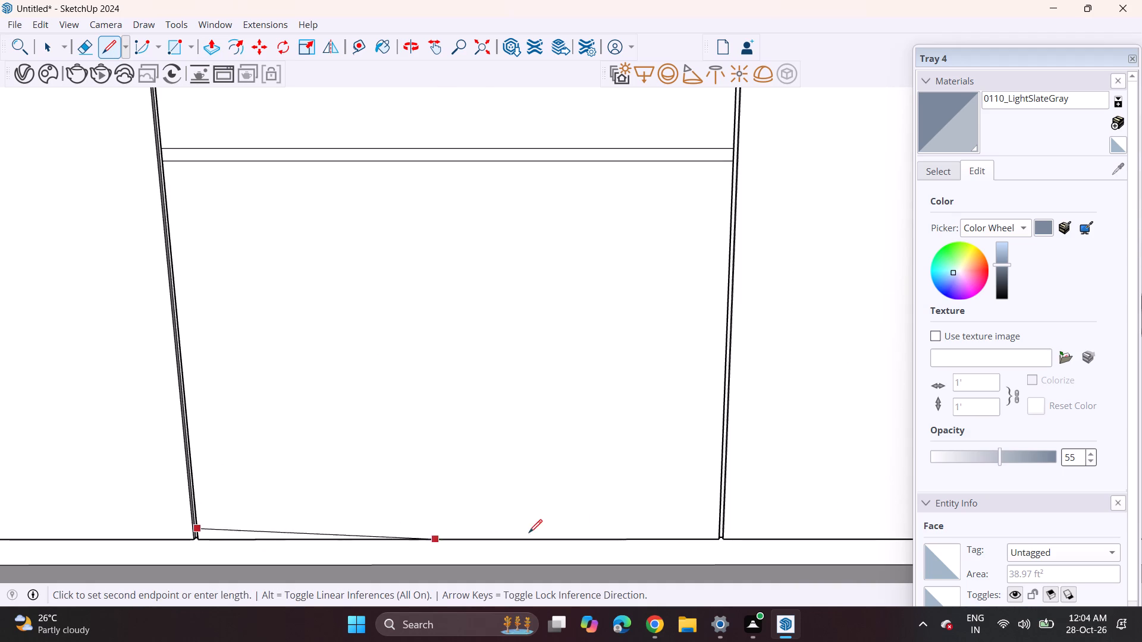
{"action": "left_click", "coordinate": [717, 531]}
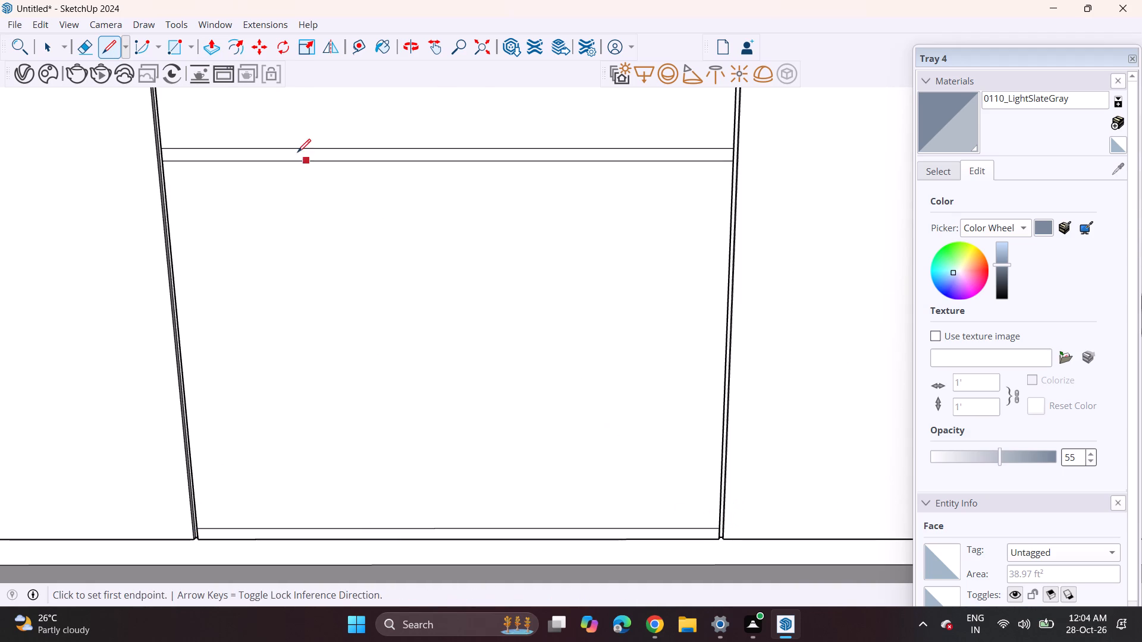
Push/Pull the large face between the strip and the bottom line inward through the front's thickness.
{"action": "left_click", "coordinate": [205, 51]}
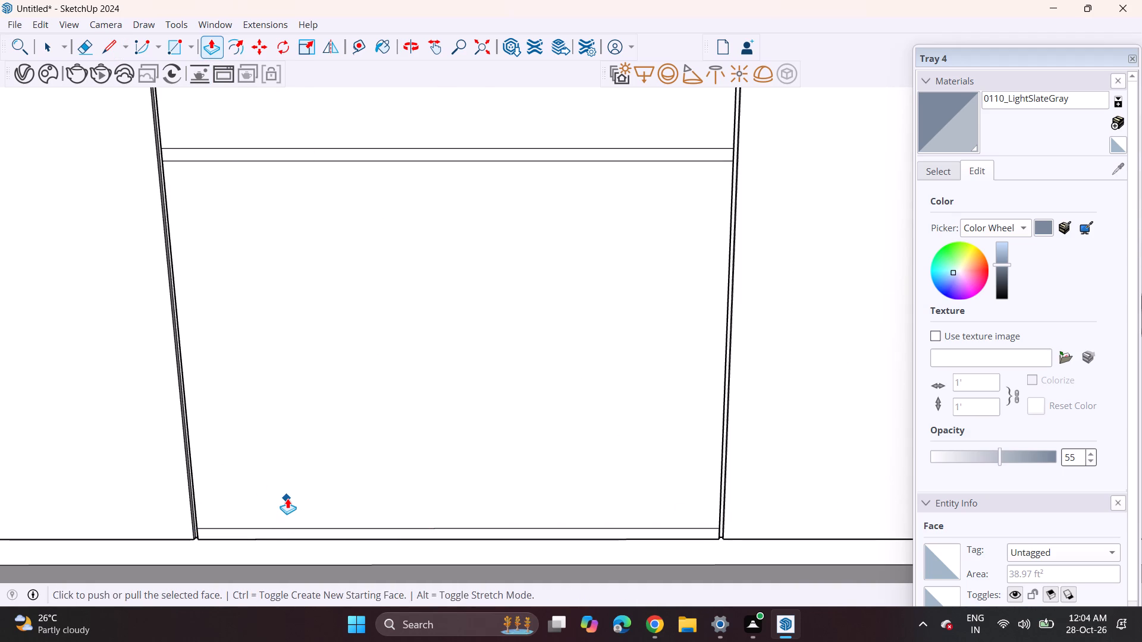
{"action": "key", "text": "Escape"}
{"action": "left_click", "coordinate": [293, 518]}
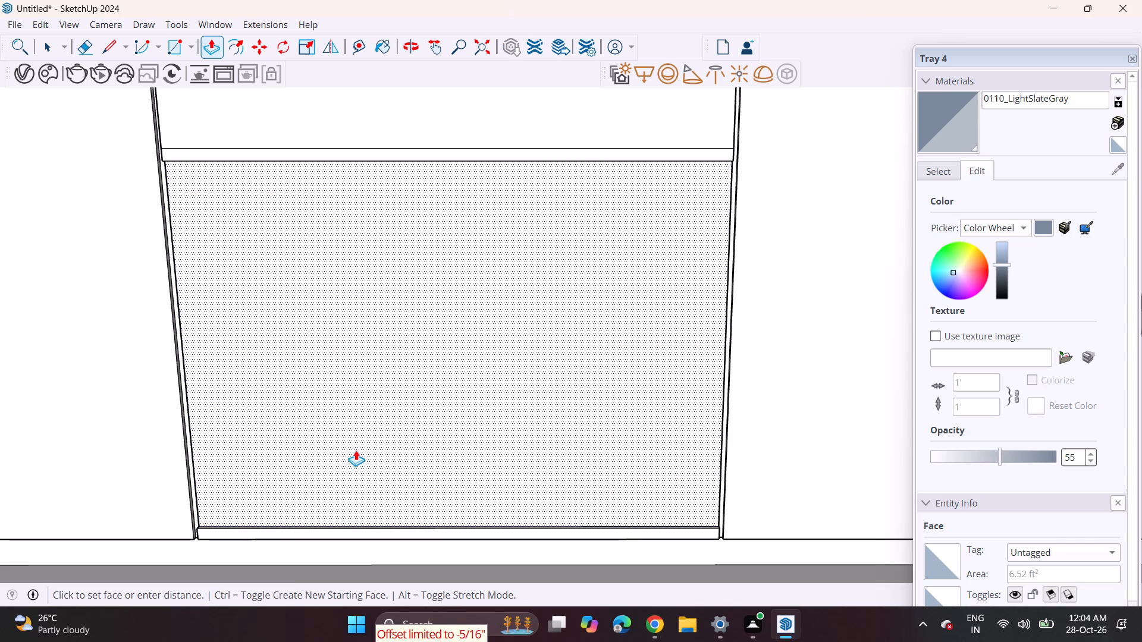
{"action": "left_click", "coordinate": [375, 407]}
{"action": "left_click", "coordinate": [329, 502]}
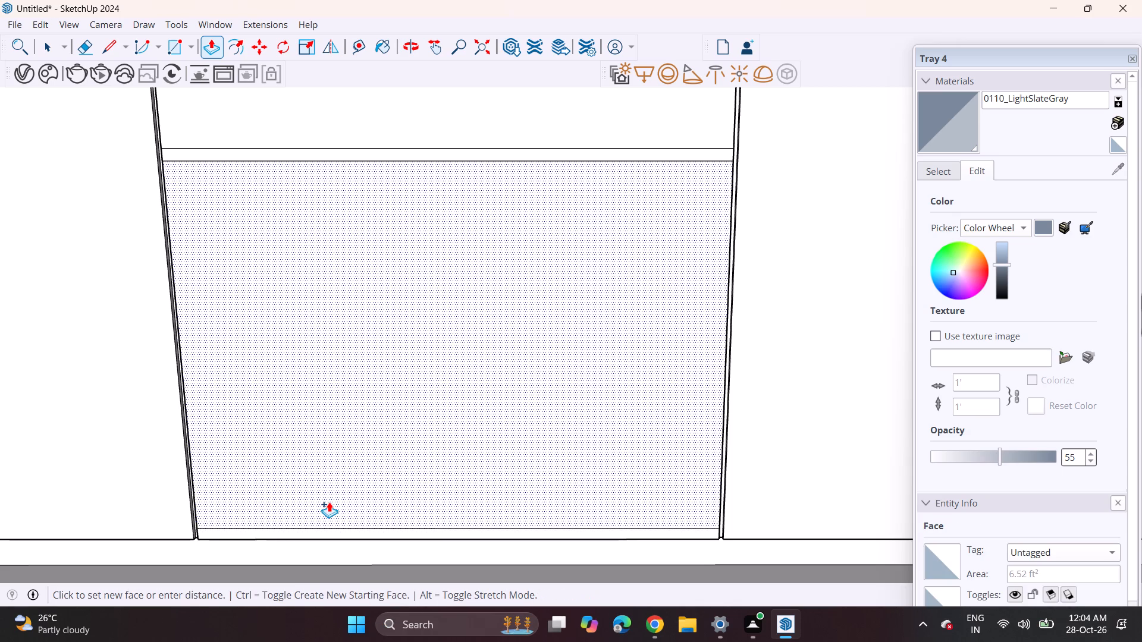
{"action": "left_click", "coordinate": [341, 476]}
Push the large face deep into the base cabinet in two stages to form an open recess.
{"action": "middle_click_drag", "start_coordinate": [292, 502], "coordinate": [461, 531]}
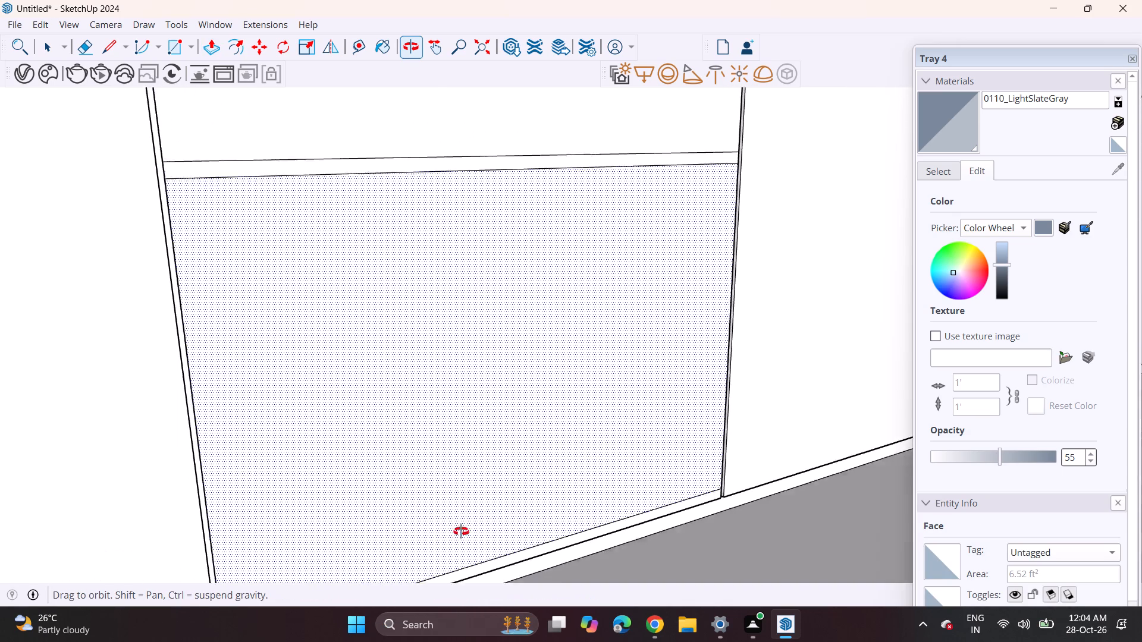
{"action": "middle_click_drag", "start_coordinate": [461, 531], "coordinate": [173, 578]}
{"action": "scroll", "coordinate": [385, 439], "scroll_direction": "up", "scroll_amount": 4}
{"action": "middle_click_drag", "start_coordinate": [363, 450], "coordinate": [281, 448]}
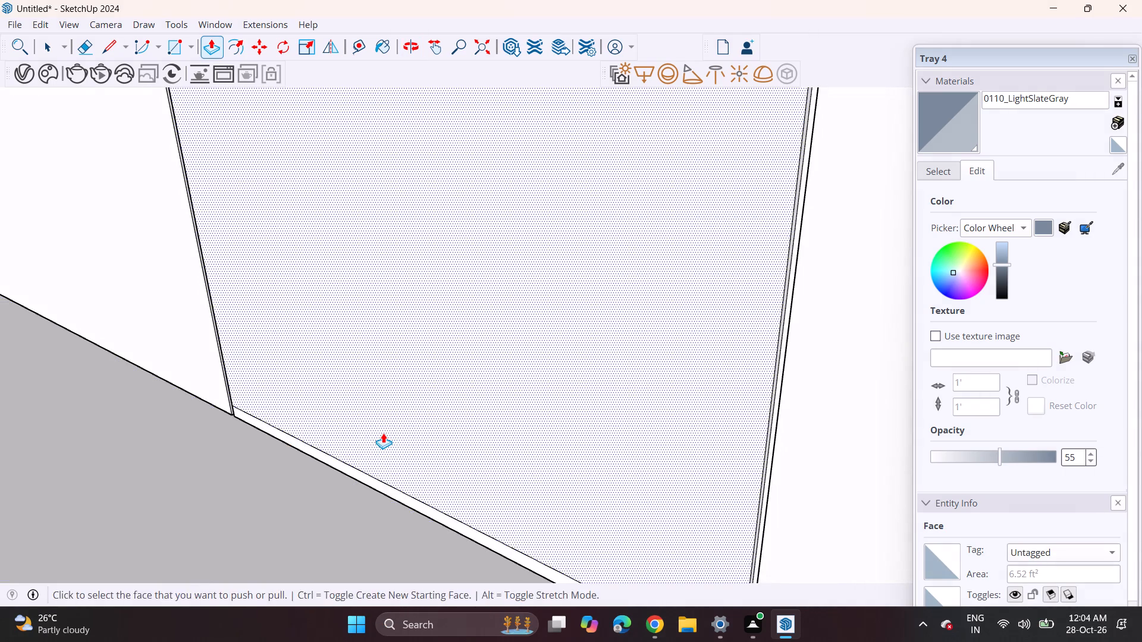
{"action": "left_click", "coordinate": [383, 433]}
{"action": "left_click", "coordinate": [438, 401]}
{"action": "left_click", "coordinate": [401, 423]}
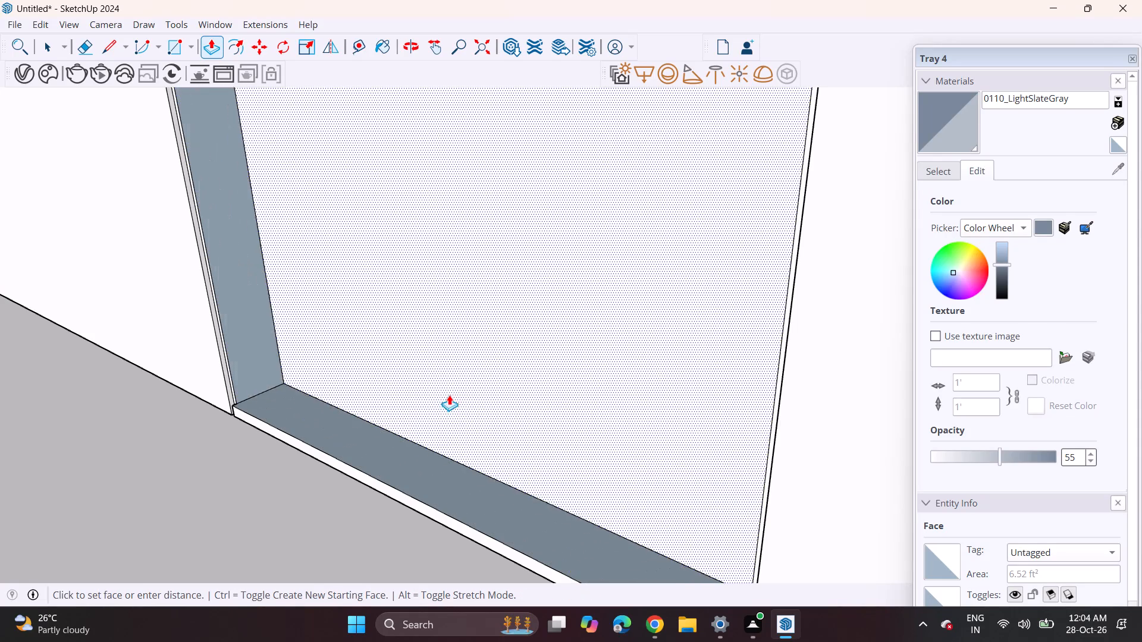
{"action": "left_click", "coordinate": [512, 358]}
{"action": "middle_click_drag", "start_coordinate": [472, 382], "coordinate": [616, 289]}
{"action": "scroll", "coordinate": [604, 296], "scroll_direction": "down", "scroll_amount": 3}
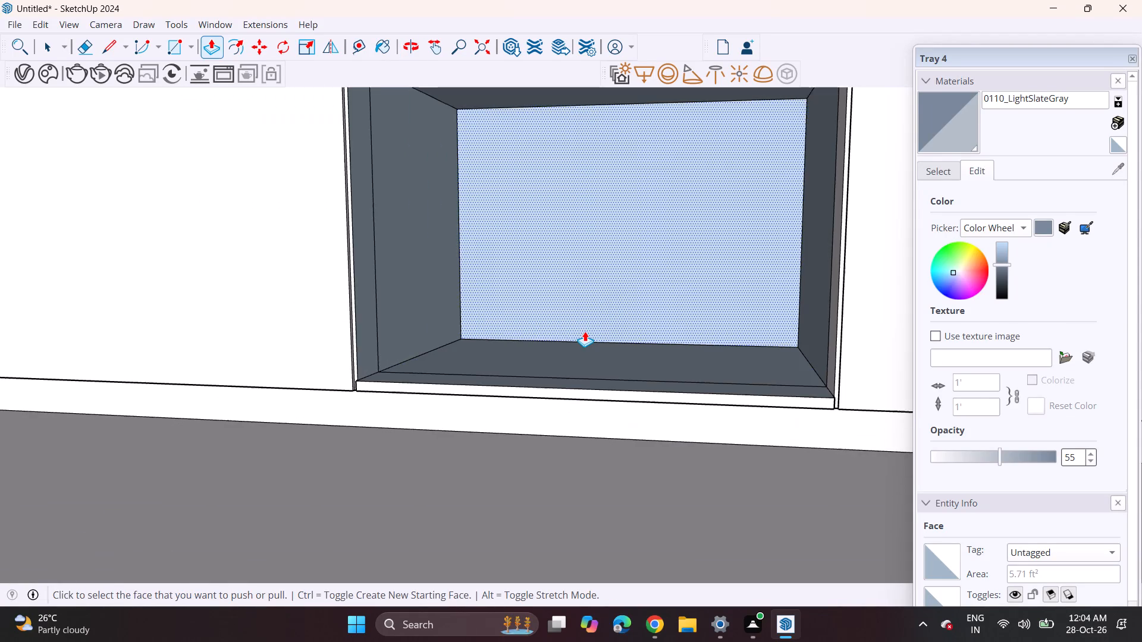
{"action": "scroll", "coordinate": [570, 331], "scroll_direction": "down", "scroll_amount": 1}
{"action": "scroll", "coordinate": [570, 331], "scroll_direction": "up", "scroll_amount": 1}
{"action": "scroll", "coordinate": [570, 331], "scroll_direction": "down", "scroll_amount": 2}
{"action": "scroll", "coordinate": [570, 331], "scroll_direction": "up", "scroll_amount": 1}
{"action": "scroll", "coordinate": [570, 331], "scroll_direction": "down", "scroll_amount": 2}
{"action": "middle_click_drag", "start_coordinate": [554, 315], "coordinate": [422, 389]}
{"action": "middle_click_drag", "start_coordinate": [426, 395], "coordinate": [512, 380]}
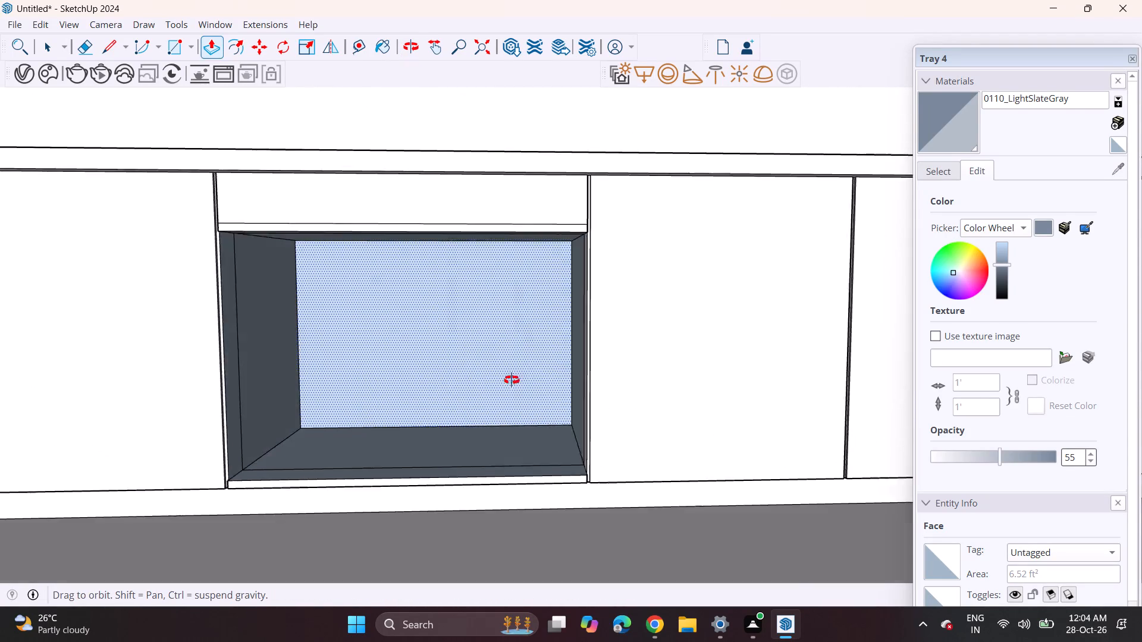
{"action": "middle_click_drag", "start_coordinate": [512, 380], "coordinate": [520, 401]}
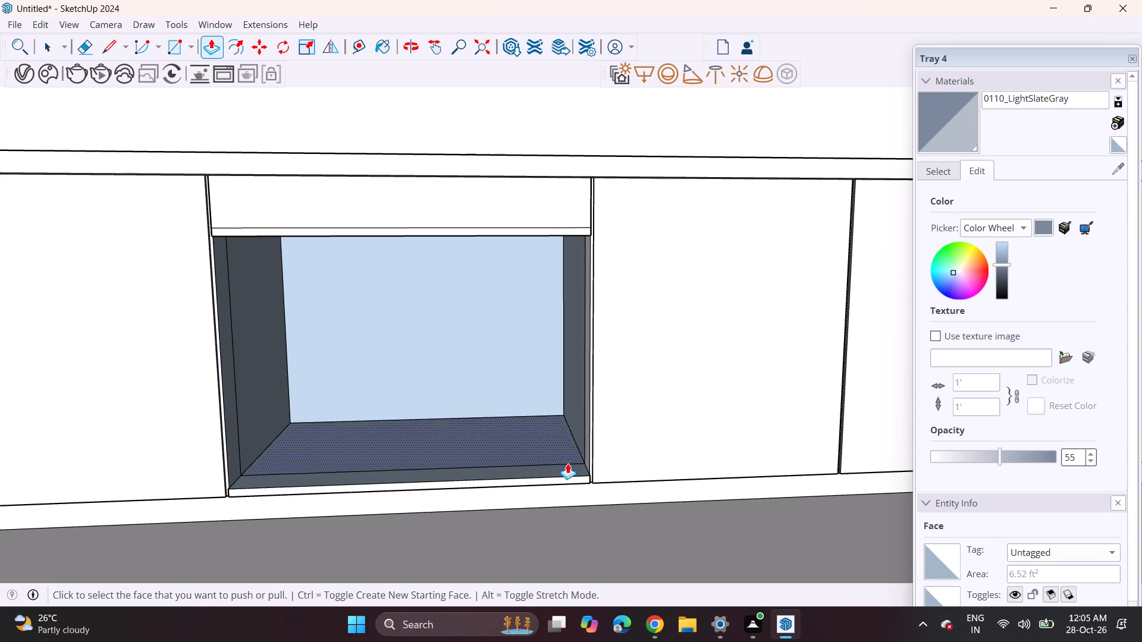
{"action": "key", "text": "space"}
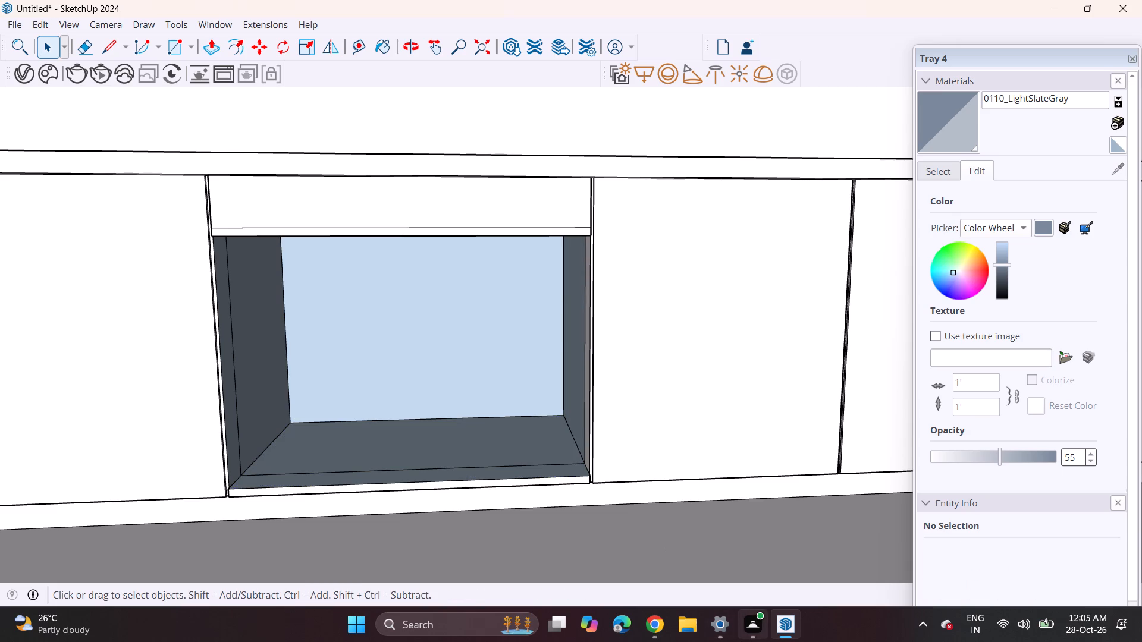
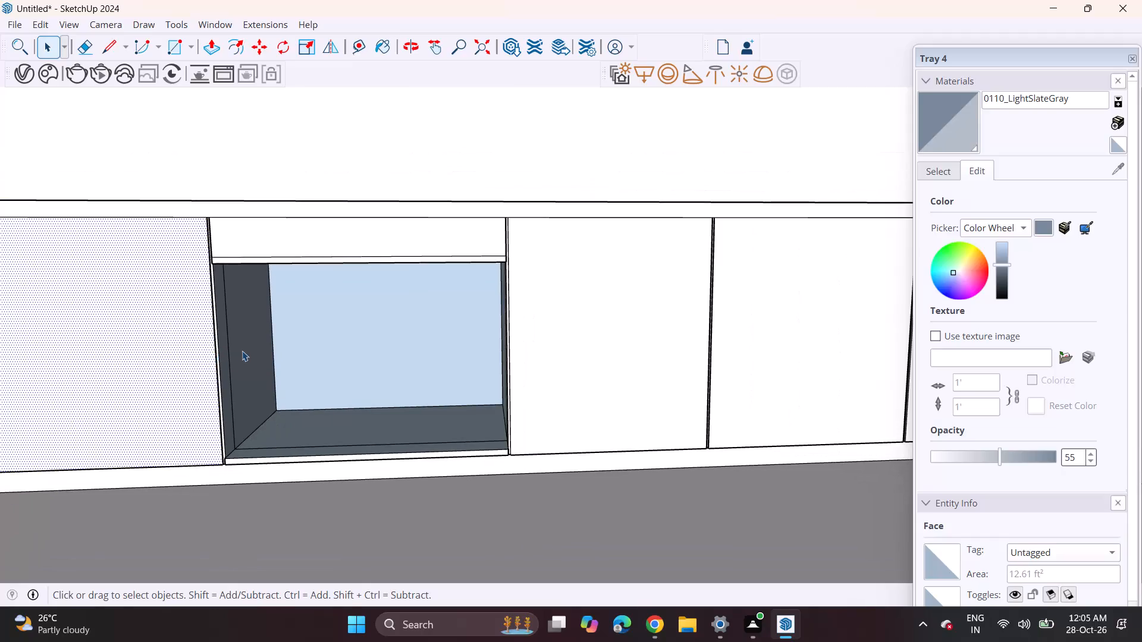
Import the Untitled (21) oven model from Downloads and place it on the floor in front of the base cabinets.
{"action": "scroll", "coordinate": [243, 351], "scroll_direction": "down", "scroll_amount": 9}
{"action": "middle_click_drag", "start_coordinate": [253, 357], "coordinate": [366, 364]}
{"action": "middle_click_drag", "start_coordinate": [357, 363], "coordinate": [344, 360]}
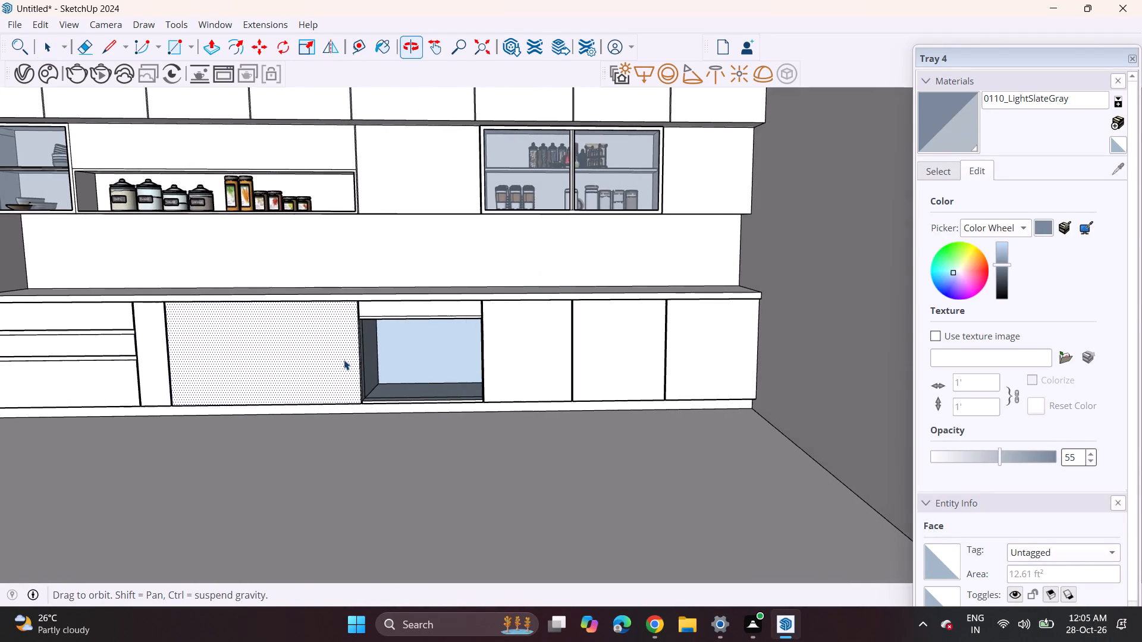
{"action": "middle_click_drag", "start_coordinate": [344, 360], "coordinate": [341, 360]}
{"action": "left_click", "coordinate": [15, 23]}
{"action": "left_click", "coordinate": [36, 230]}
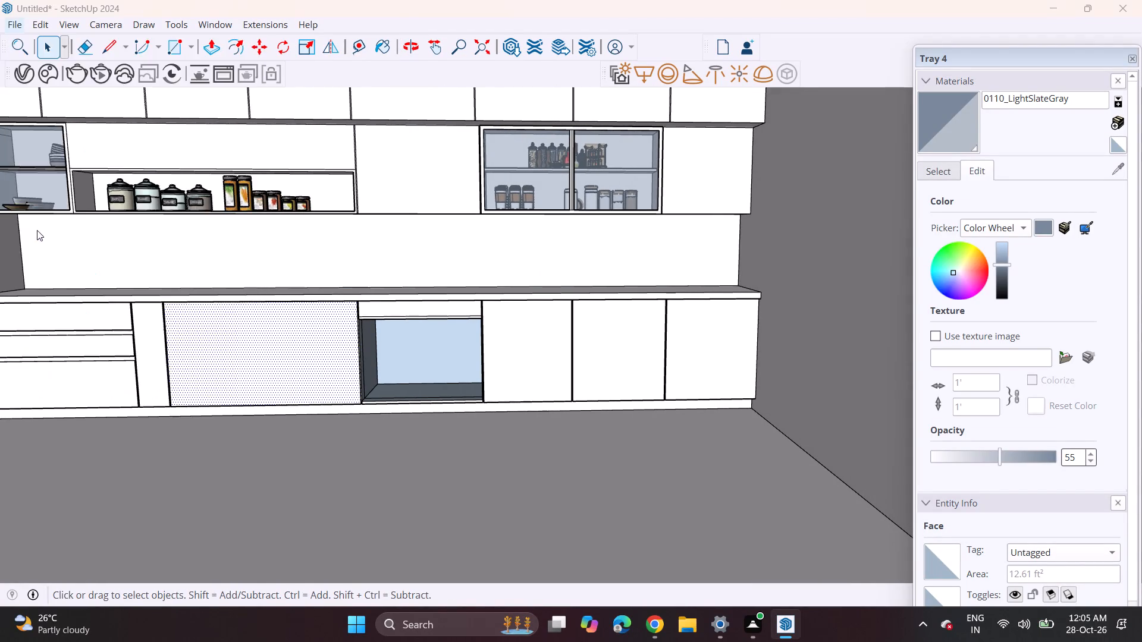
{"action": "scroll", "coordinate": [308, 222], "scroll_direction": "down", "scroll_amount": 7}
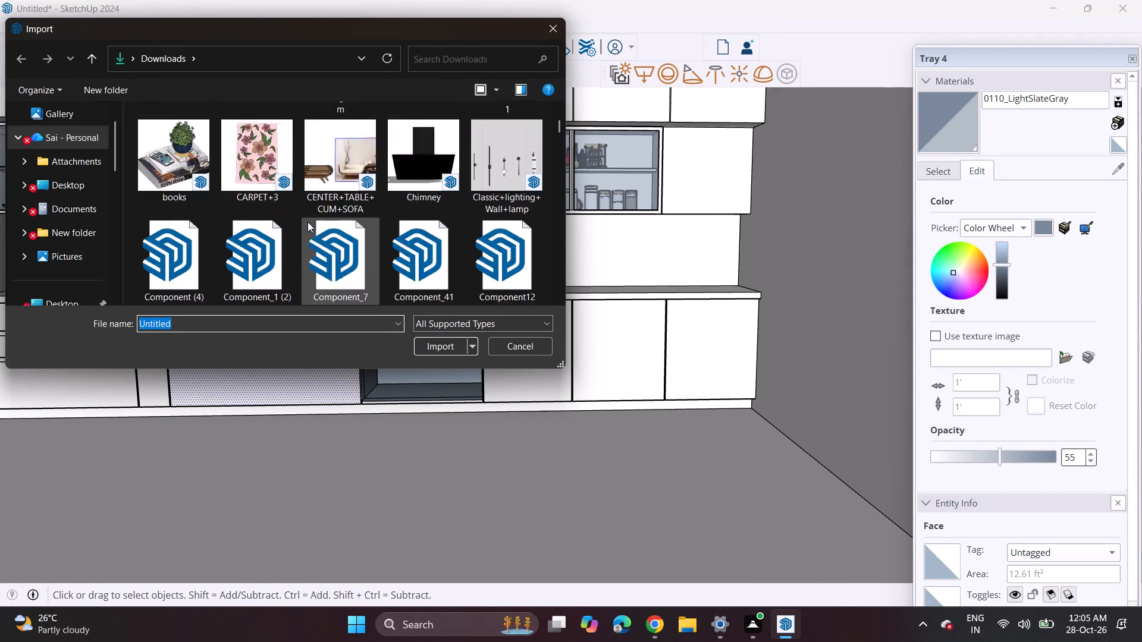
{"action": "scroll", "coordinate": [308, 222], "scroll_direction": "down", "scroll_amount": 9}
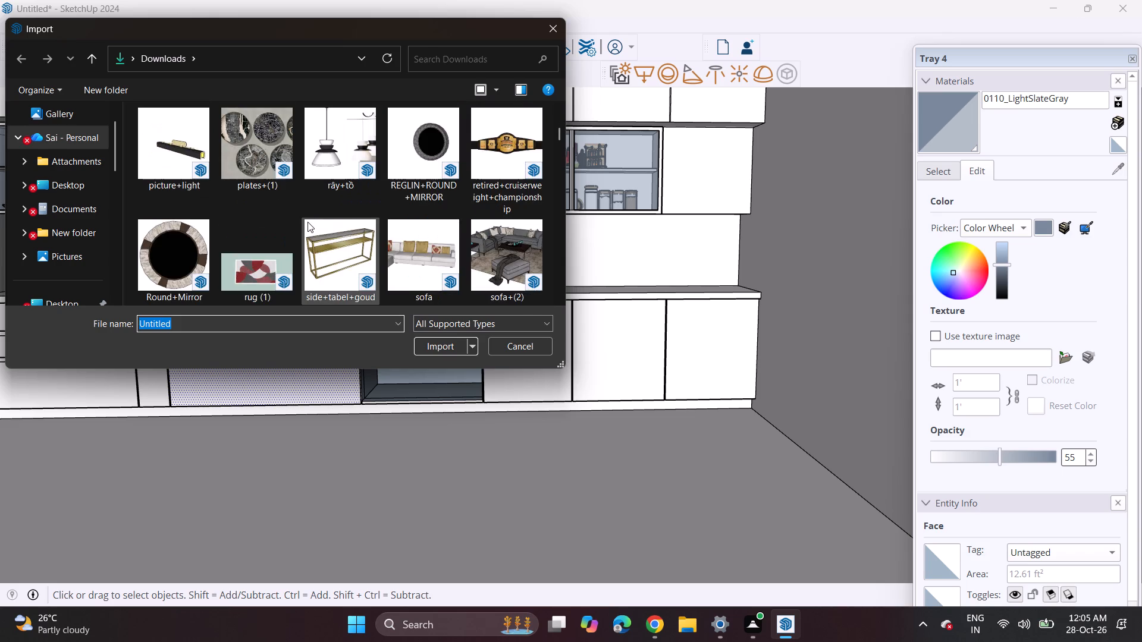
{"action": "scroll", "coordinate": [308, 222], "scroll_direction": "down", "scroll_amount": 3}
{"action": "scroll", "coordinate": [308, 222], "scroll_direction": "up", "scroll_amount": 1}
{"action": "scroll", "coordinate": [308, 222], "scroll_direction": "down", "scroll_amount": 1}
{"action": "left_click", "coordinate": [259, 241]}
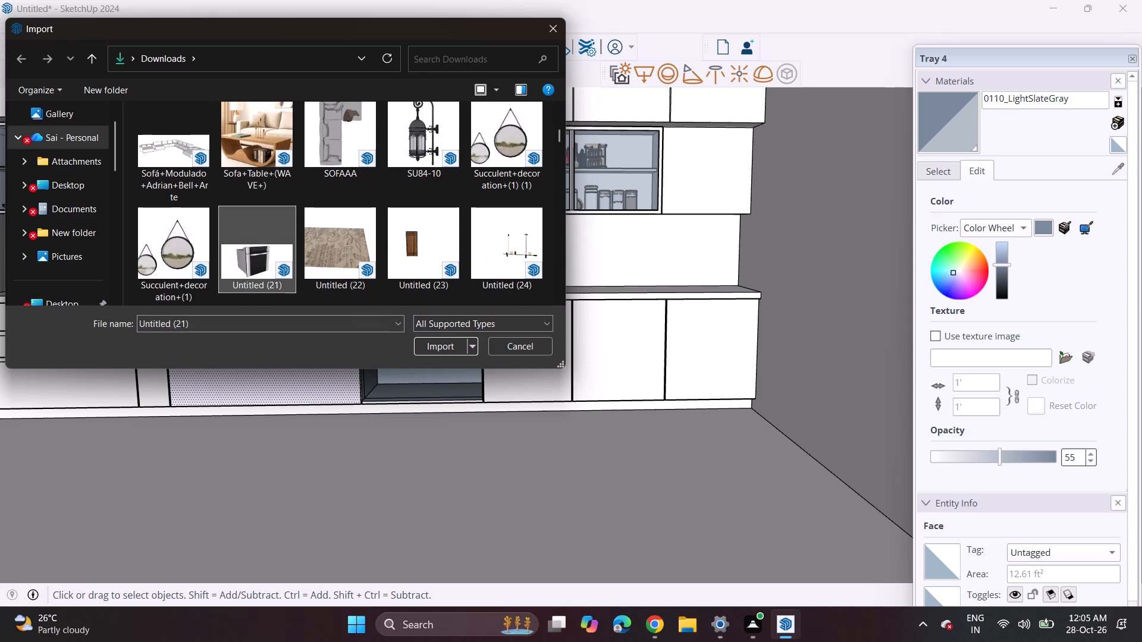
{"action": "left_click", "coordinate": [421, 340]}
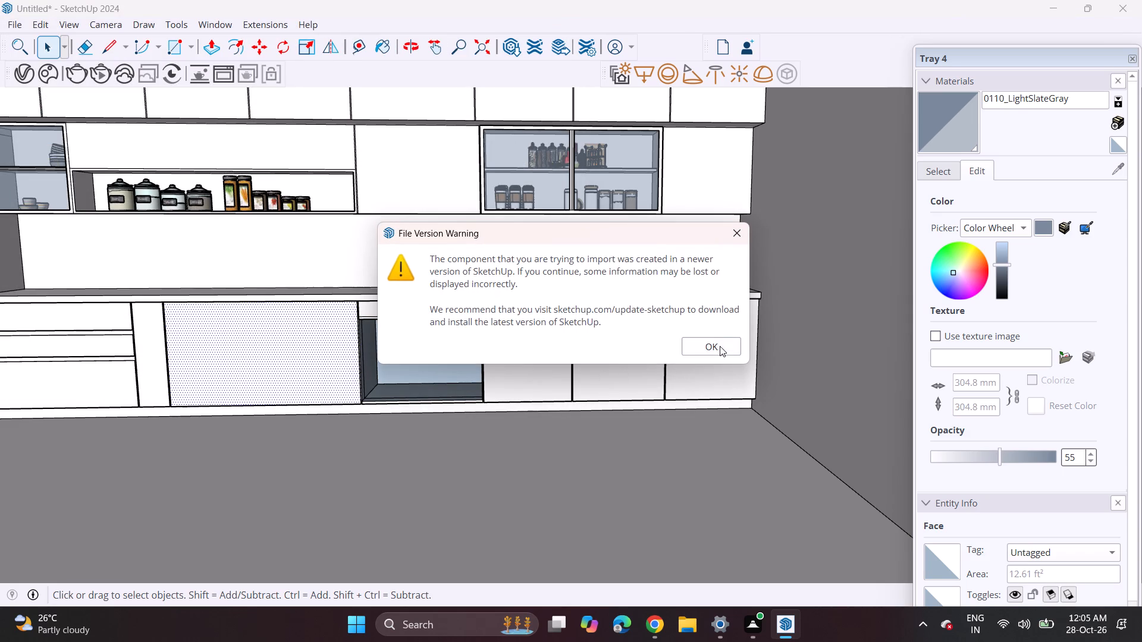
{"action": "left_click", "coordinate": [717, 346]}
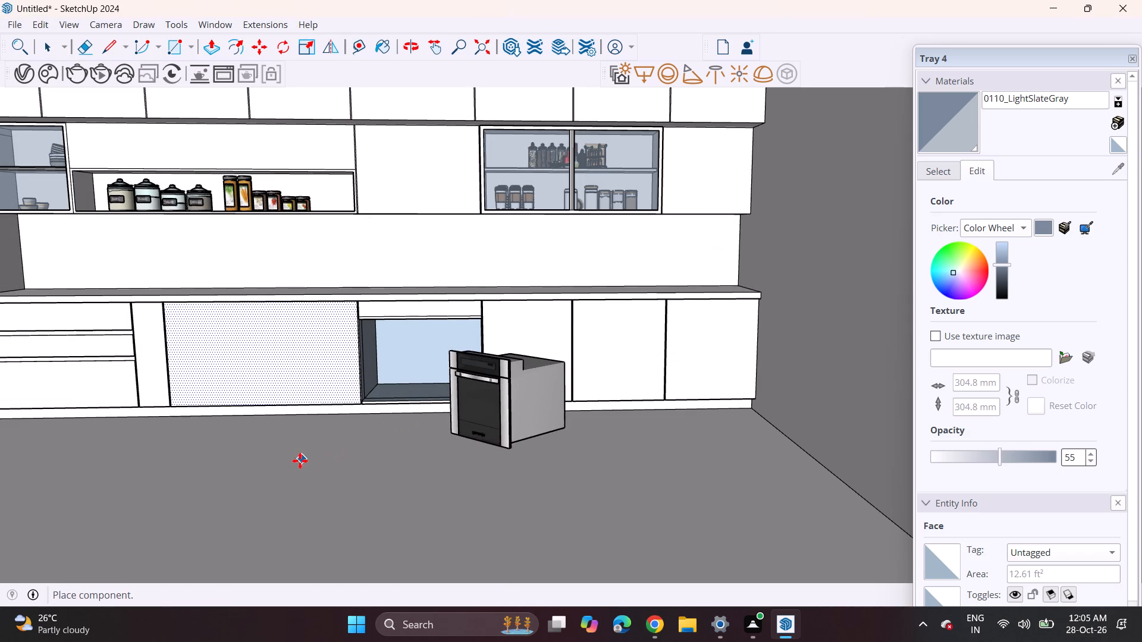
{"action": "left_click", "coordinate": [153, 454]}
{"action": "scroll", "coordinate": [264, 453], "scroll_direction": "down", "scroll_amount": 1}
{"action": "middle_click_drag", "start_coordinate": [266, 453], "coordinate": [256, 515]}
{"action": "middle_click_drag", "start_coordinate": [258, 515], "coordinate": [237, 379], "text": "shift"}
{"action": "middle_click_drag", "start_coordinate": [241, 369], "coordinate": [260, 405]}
Import the Oven model from Downloads and place it on the floor in front of the open base cabinet recess.
{"action": "left_click", "coordinate": [17, 18]}
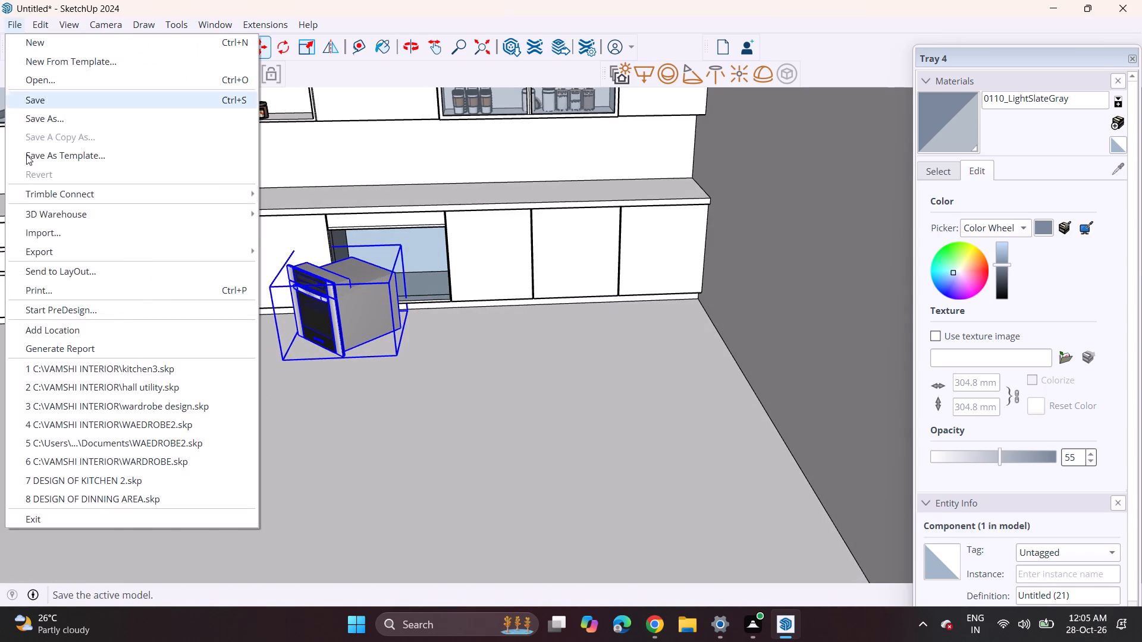
{"action": "left_click", "coordinate": [36, 235]}
{"action": "scroll", "coordinate": [223, 234], "scroll_direction": "down", "scroll_amount": 4}
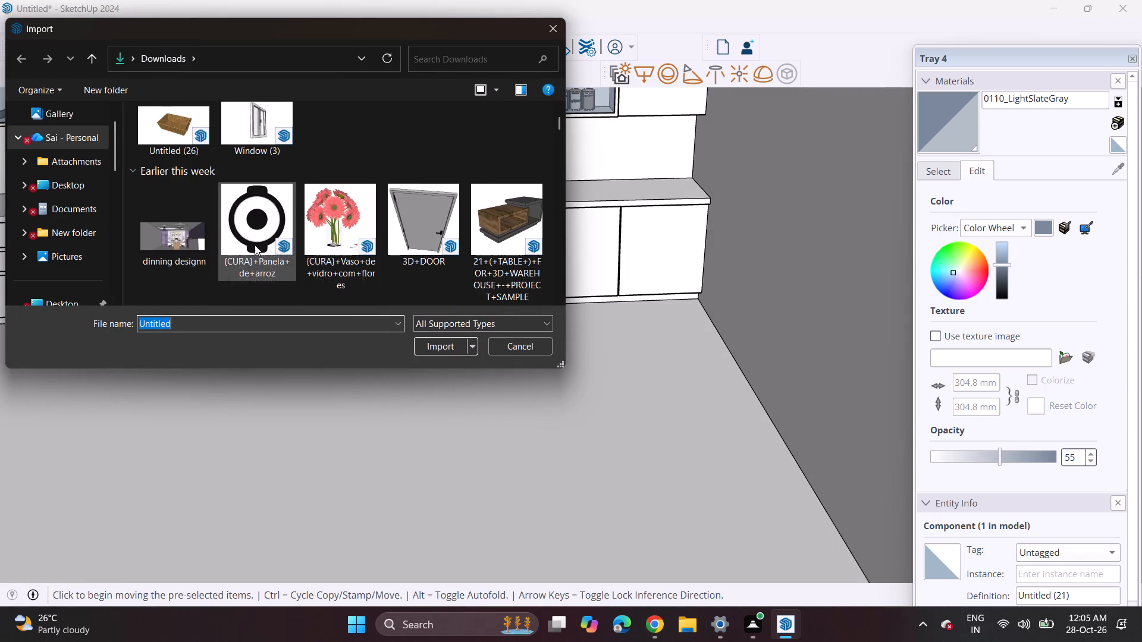
{"action": "scroll", "coordinate": [284, 245], "scroll_direction": "down", "scroll_amount": 14}
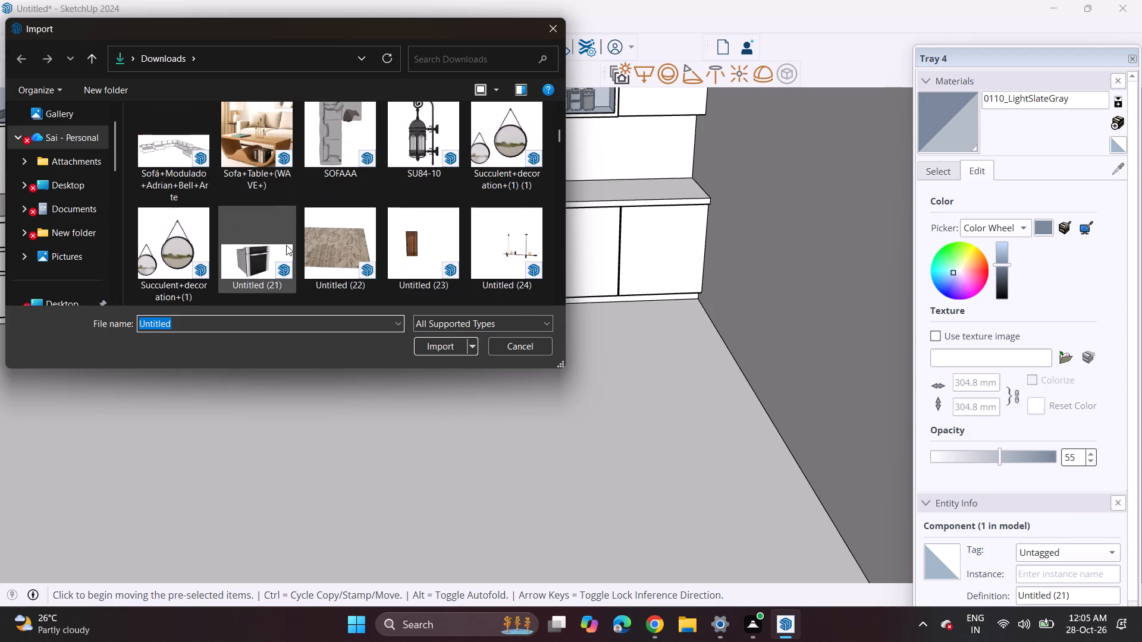
{"action": "scroll", "coordinate": [286, 245], "scroll_direction": "down", "scroll_amount": 5}
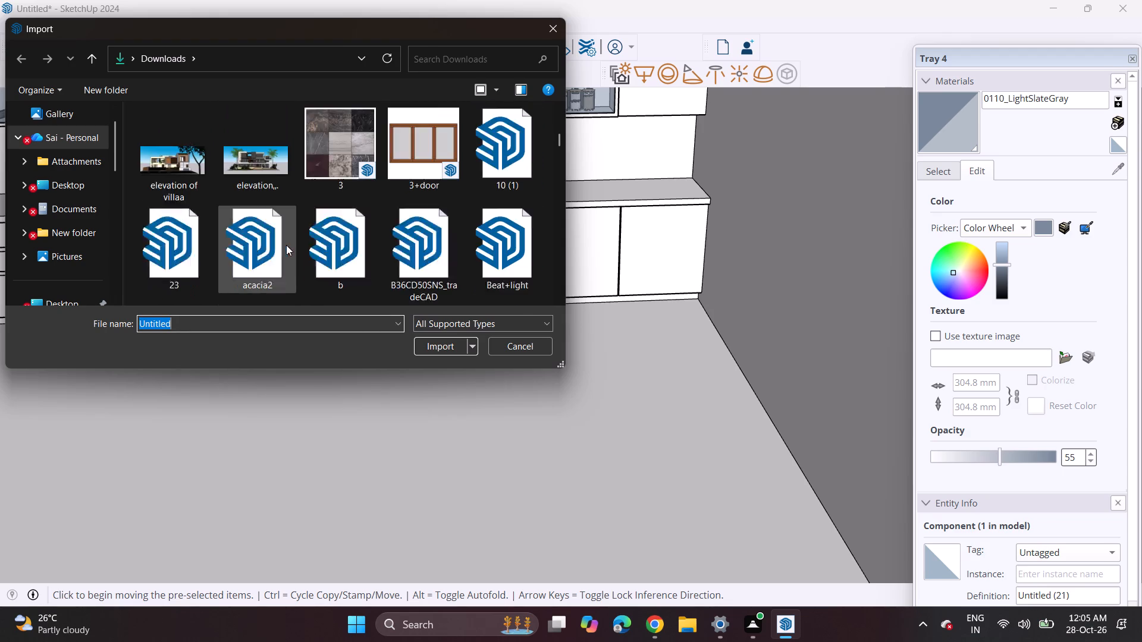
{"action": "scroll", "coordinate": [286, 245], "scroll_direction": "down", "scroll_amount": 4}
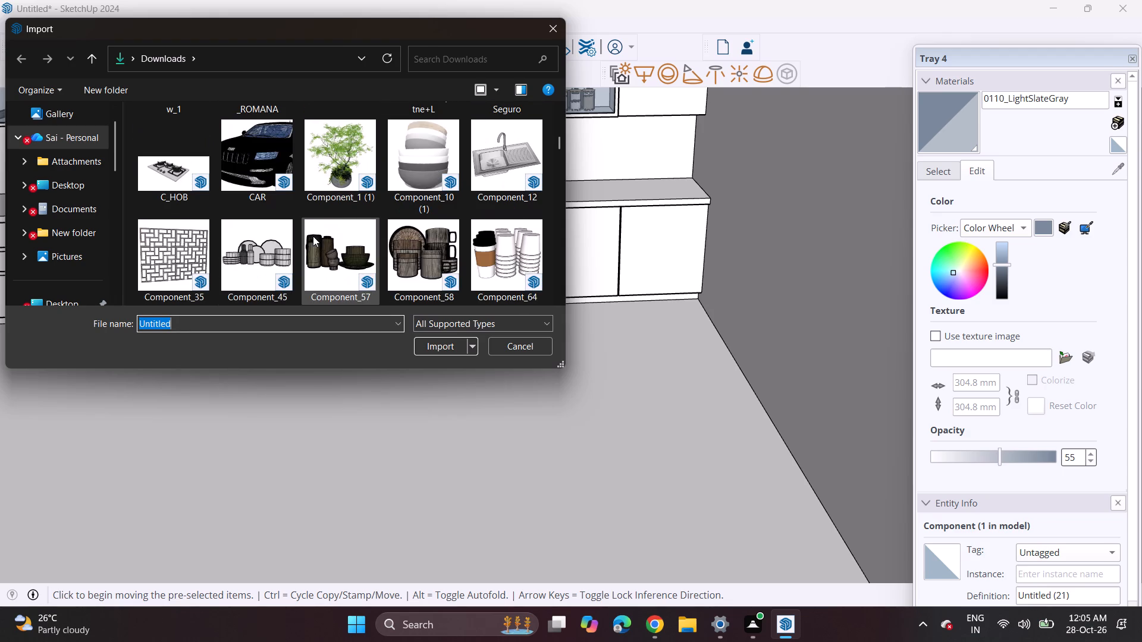
{"action": "scroll", "coordinate": [313, 236], "scroll_direction": "down", "scroll_amount": 4}
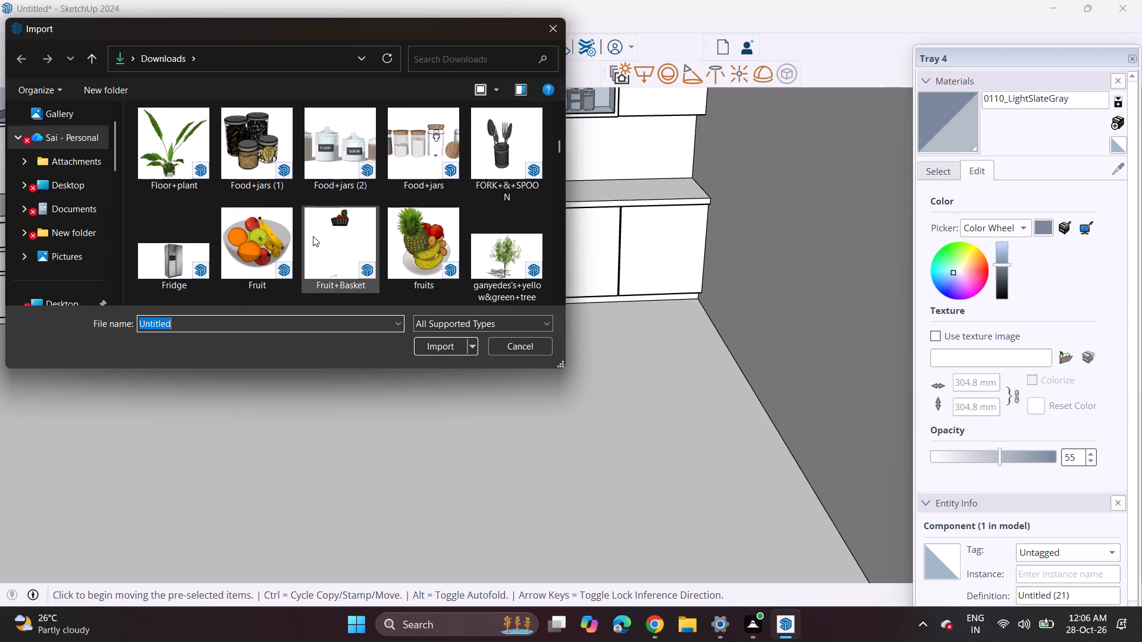
{"action": "scroll", "coordinate": [313, 236], "scroll_direction": "down", "scroll_amount": 6}
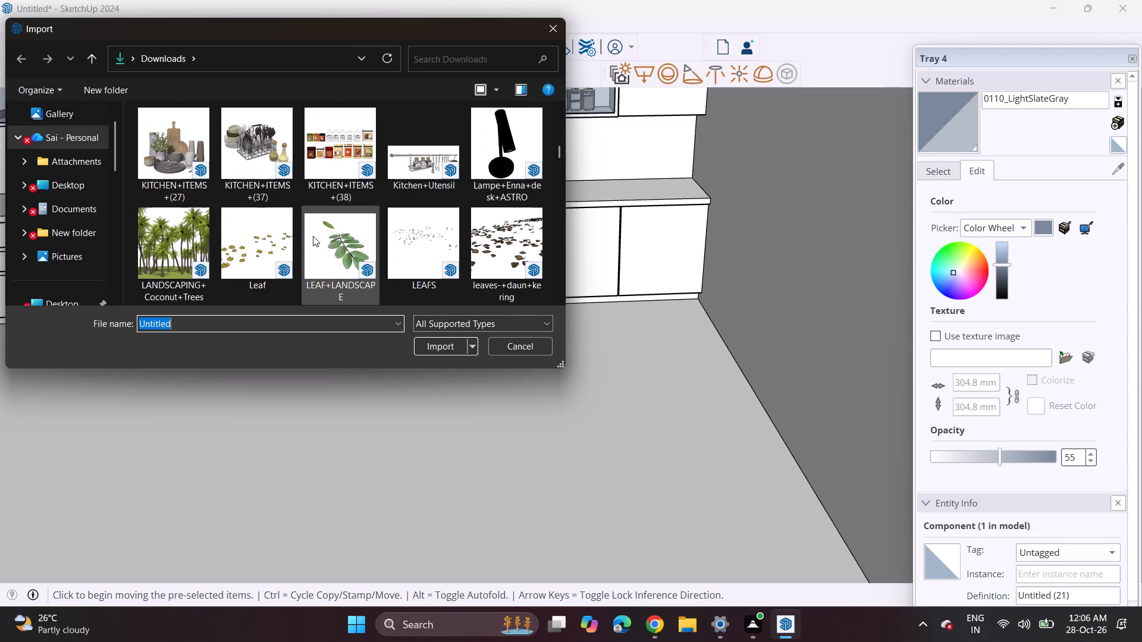
{"action": "scroll", "coordinate": [313, 236], "scroll_direction": "down", "scroll_amount": 4}
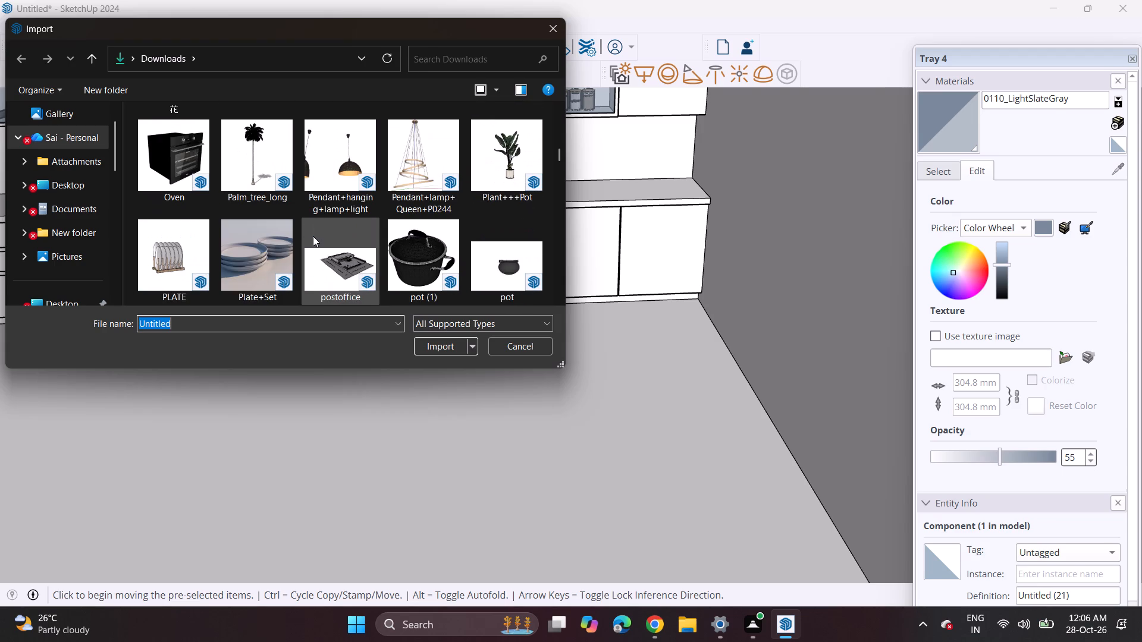
{"action": "left_click", "coordinate": [196, 148]}
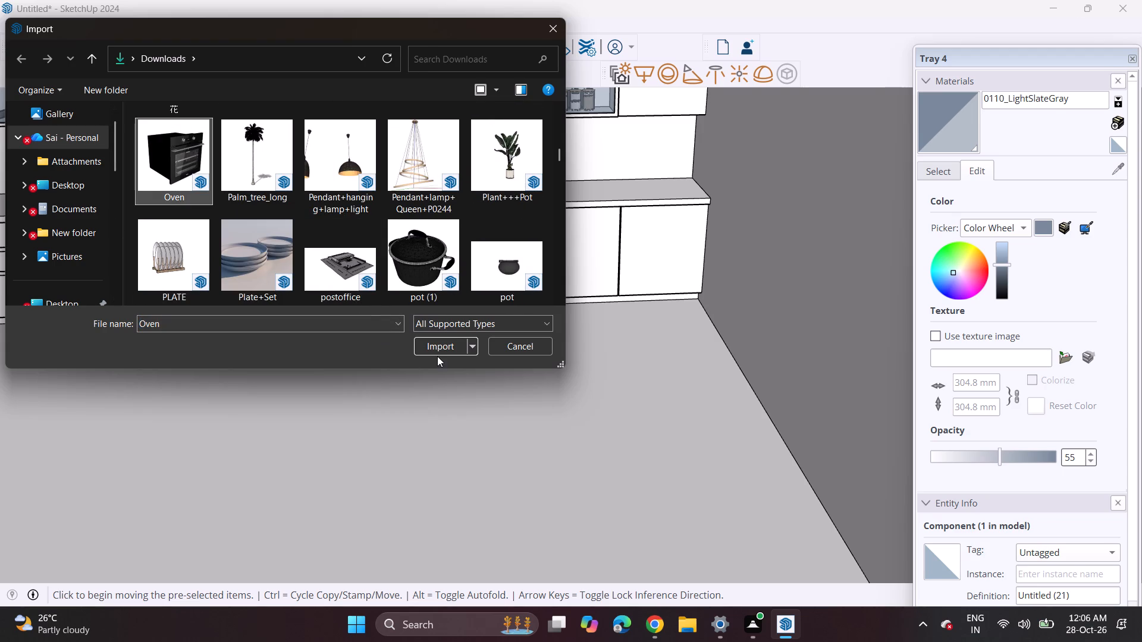
{"action": "left_click", "coordinate": [437, 342]}
{"action": "left_click", "coordinate": [720, 347]}
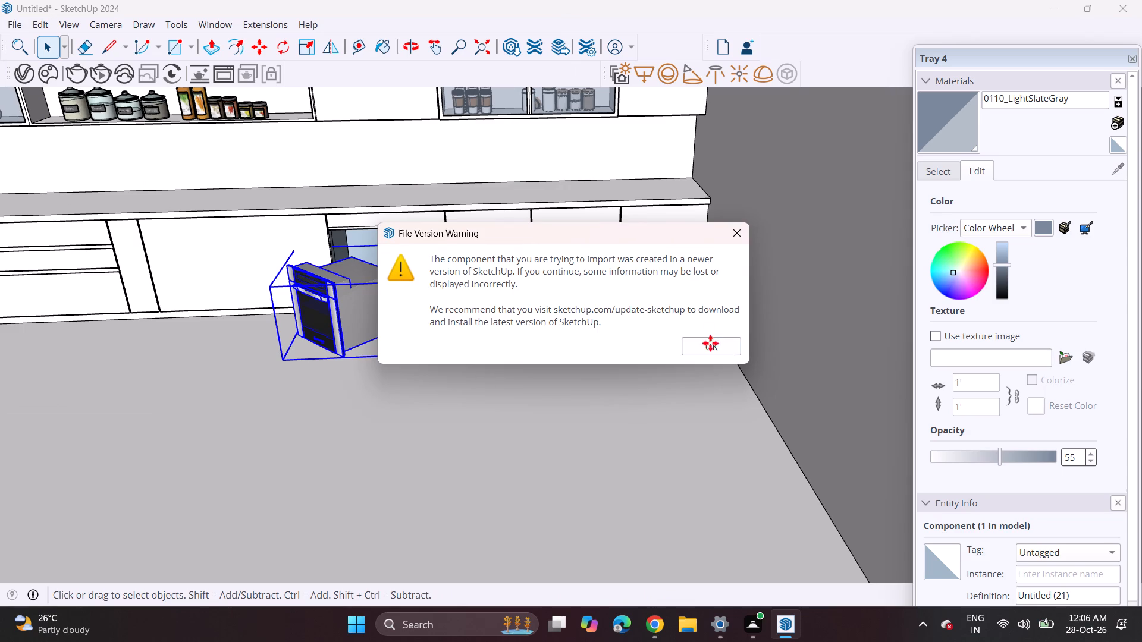
{"action": "left_click", "coordinate": [379, 430]}
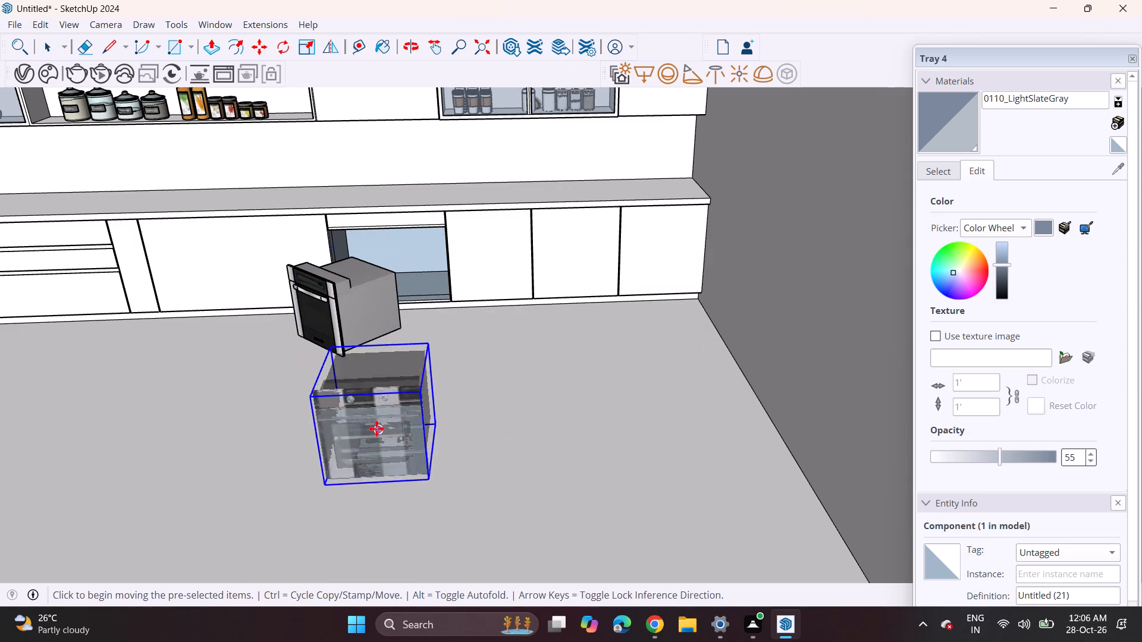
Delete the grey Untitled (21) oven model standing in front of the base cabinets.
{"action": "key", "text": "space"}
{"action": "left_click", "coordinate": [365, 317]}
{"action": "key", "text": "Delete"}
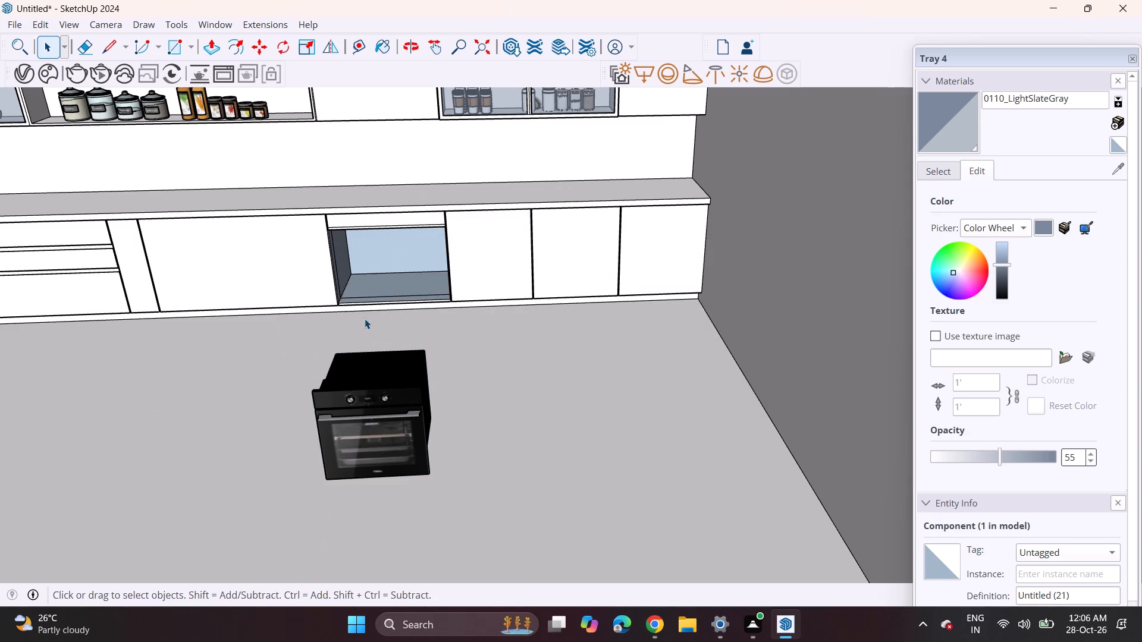
Move the black oven by its lower front corner to the bottom corner of the recess nearest the wide panel.
{"action": "left_click", "coordinate": [347, 429]}
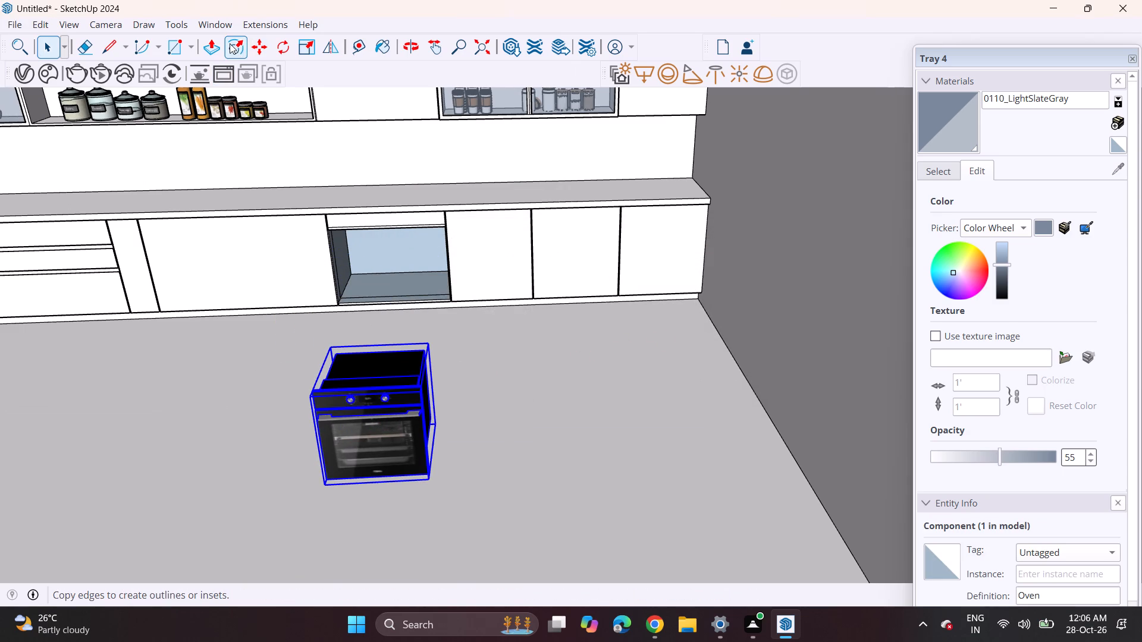
{"action": "left_click", "coordinate": [254, 47]}
{"action": "left_click", "coordinate": [319, 488]}
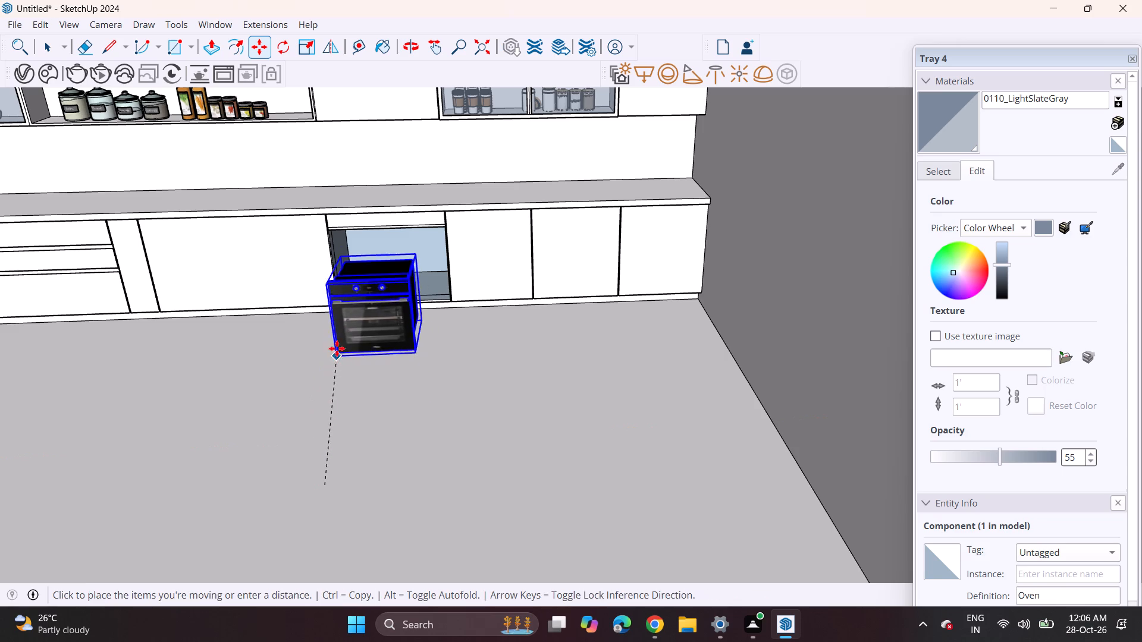
{"action": "left_click", "coordinate": [340, 306]}
Scale the oven in width and height so it fills the recess opening from side to side and up to the strip.
{"action": "middle_click_drag", "start_coordinate": [416, 248], "coordinate": [399, 181]}
{"action": "scroll", "coordinate": [416, 248], "scroll_direction": "up", "scroll_amount": 1}
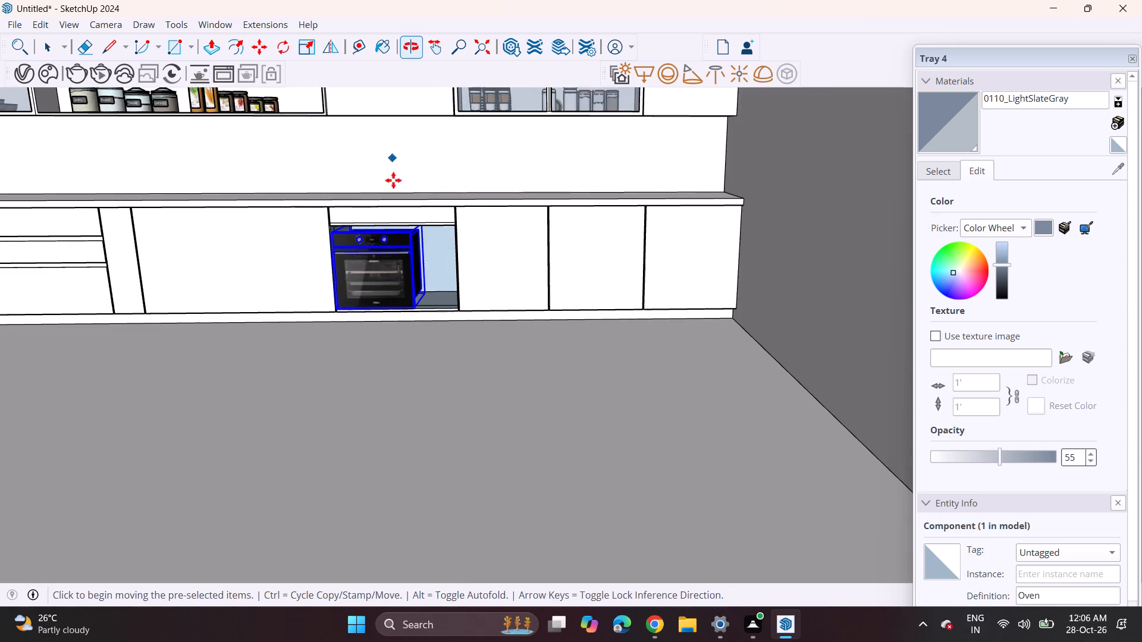
{"action": "scroll", "coordinate": [398, 199], "scroll_direction": "up", "scroll_amount": 2}
{"action": "scroll", "coordinate": [398, 199], "scroll_direction": "down", "scroll_amount": 1}
{"action": "scroll", "coordinate": [432, 262], "scroll_direction": "up", "scroll_amount": 2}
{"action": "scroll", "coordinate": [432, 262], "scroll_direction": "down", "scroll_amount": 1}
{"action": "scroll", "coordinate": [432, 262], "scroll_direction": "up", "scroll_amount": 6}
{"action": "middle_click_drag", "start_coordinate": [426, 262], "coordinate": [352, 251]}
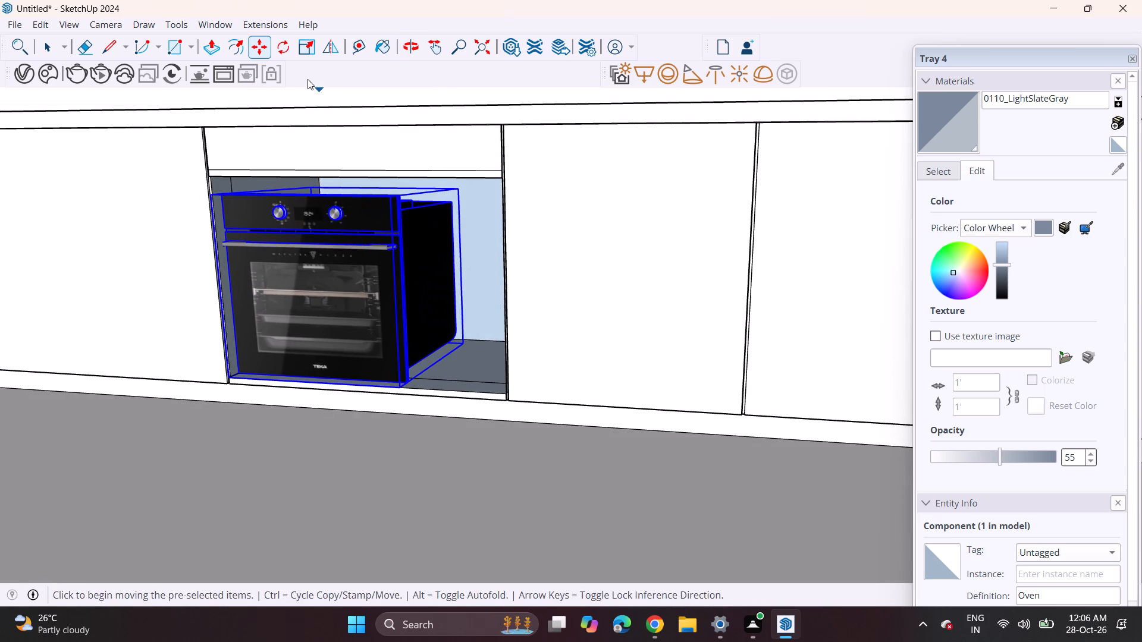
{"action": "left_click", "coordinate": [305, 46]}
{"action": "left_click", "coordinate": [431, 278]}
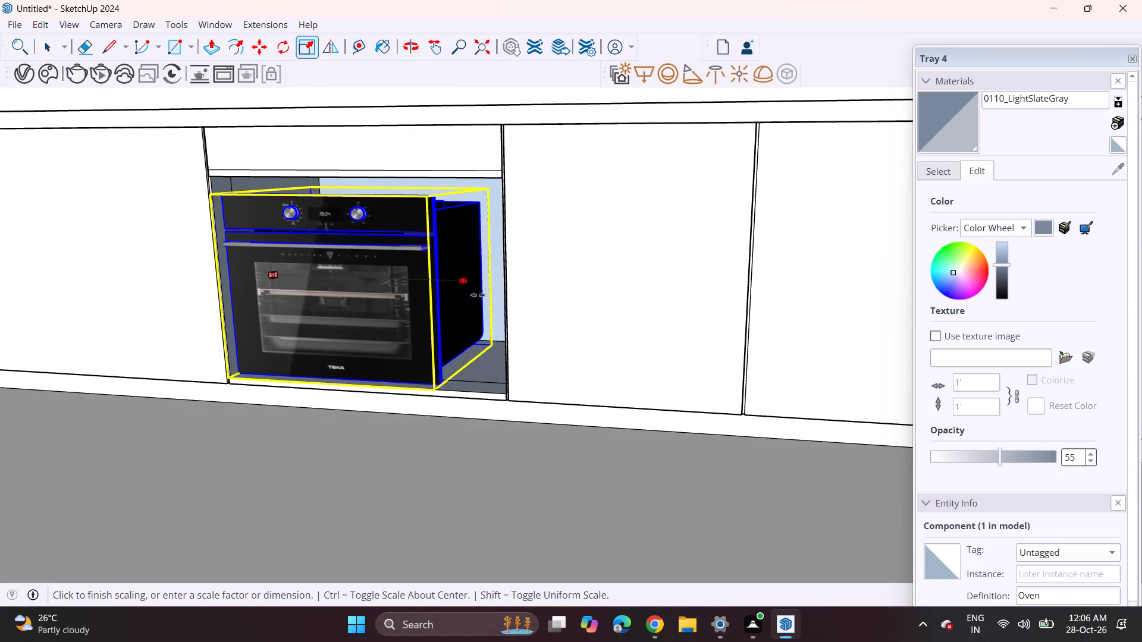
{"action": "left_click", "coordinate": [525, 350]}
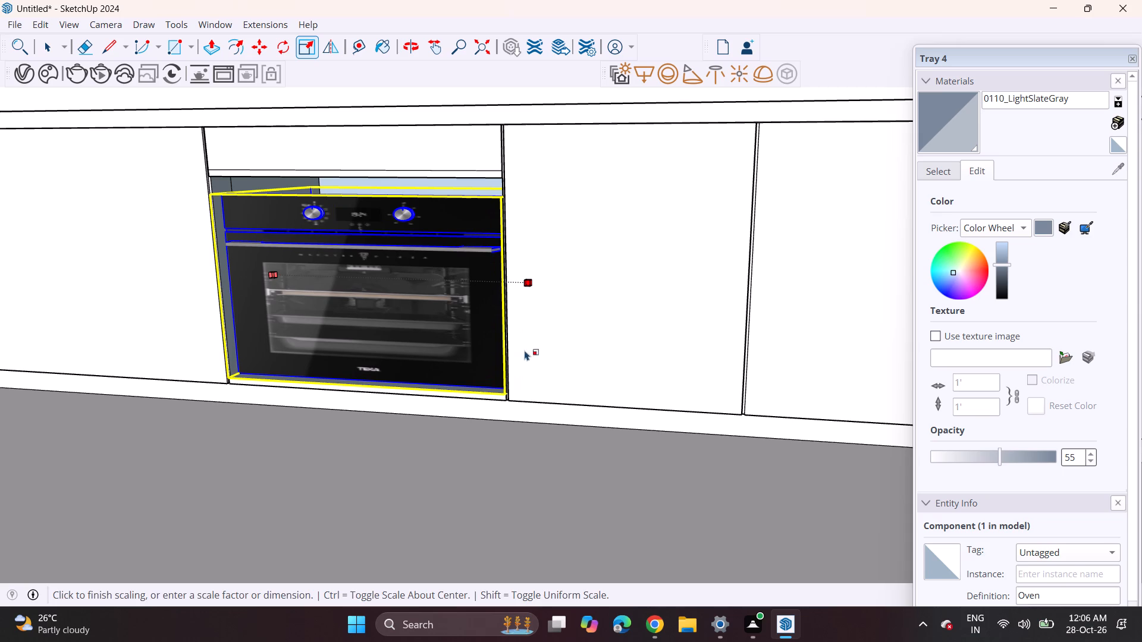
{"action": "left_click", "coordinate": [393, 190]}
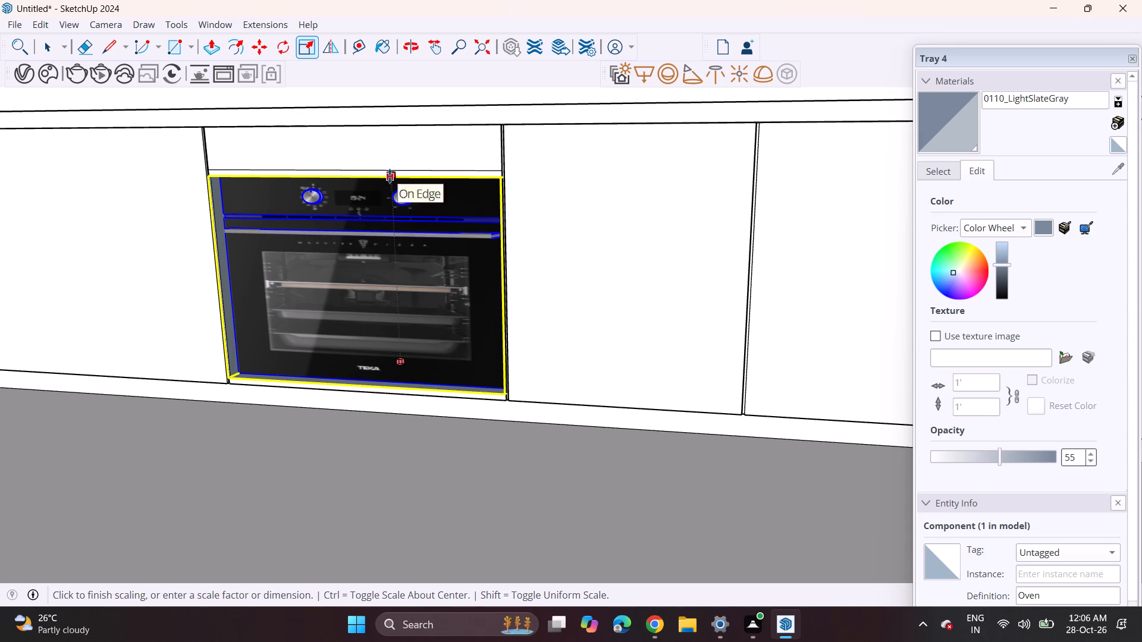
{"action": "left_click", "coordinate": [389, 176]}
{"action": "key", "text": "space"}
{"action": "left_click", "coordinate": [399, 432]}
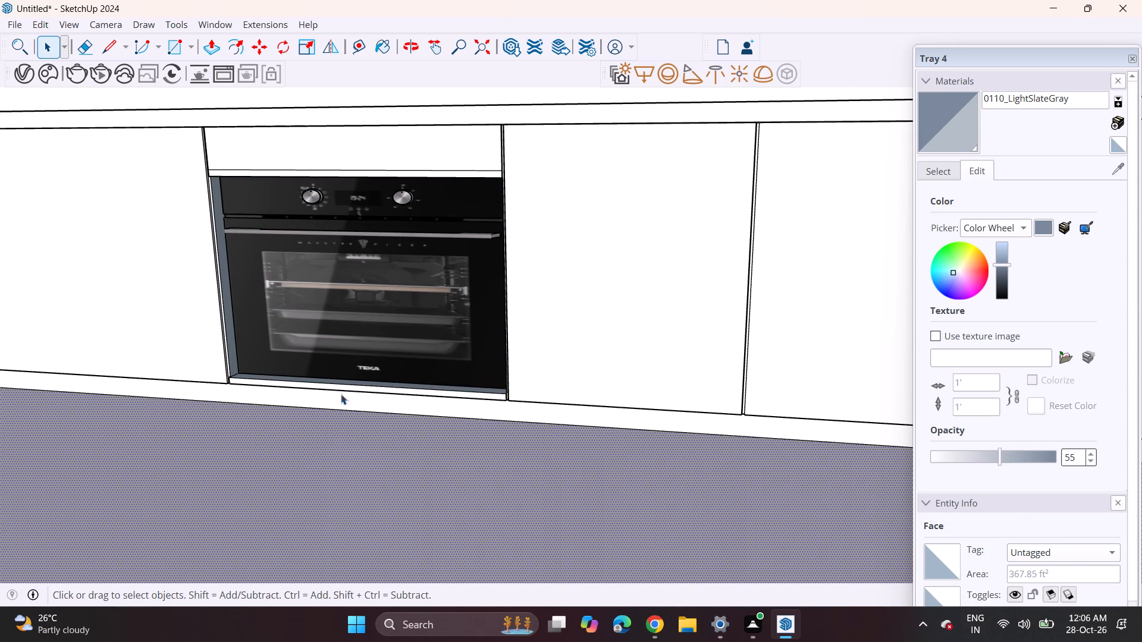
Move the oven by the lower corner of its door front onto the recess's lower front corner.
{"action": "left_click", "coordinate": [327, 323]}
{"action": "key", "text": "m"}
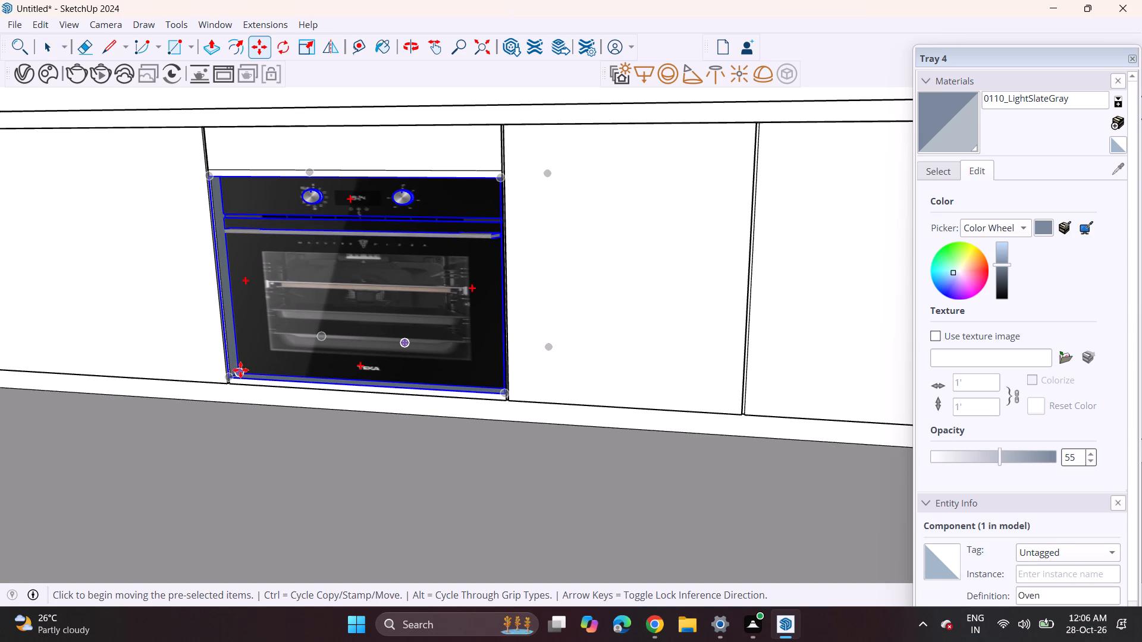
{"action": "left_click", "coordinate": [240, 370]}
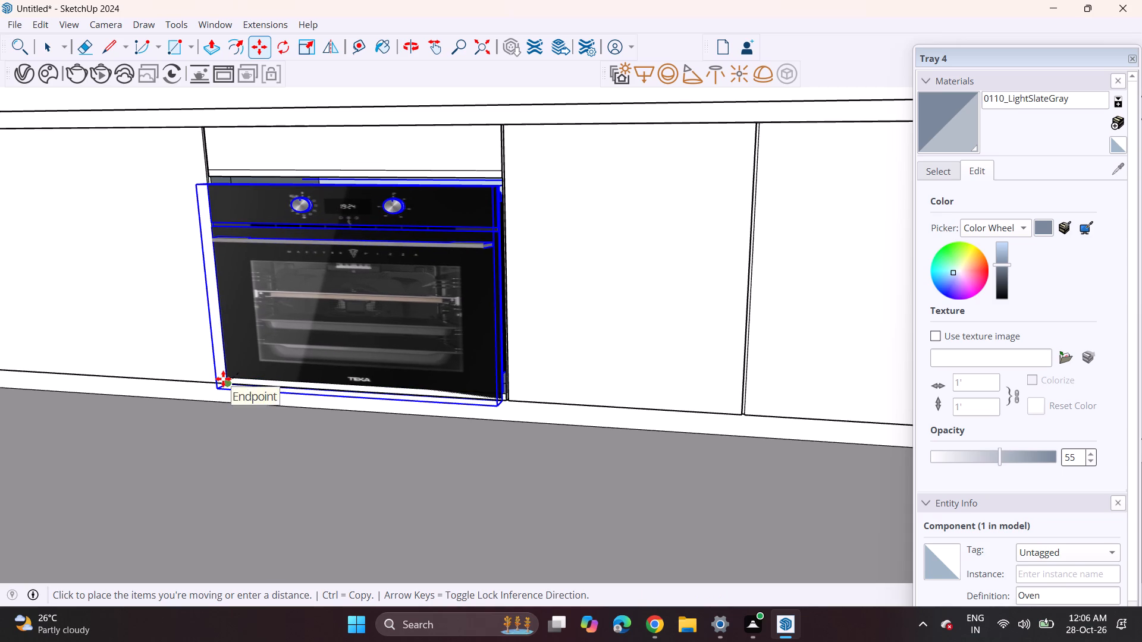
{"action": "left_click", "coordinate": [228, 379]}
{"action": "key", "text": "space"}
{"action": "left_click", "coordinate": [425, 461]}
Draw a front-to-back line across the underside of the wall cabinets, at the joint between the open jar niche and the plain panel.
{"action": "middle_click_drag", "start_coordinate": [377, 442], "coordinate": [397, 421]}
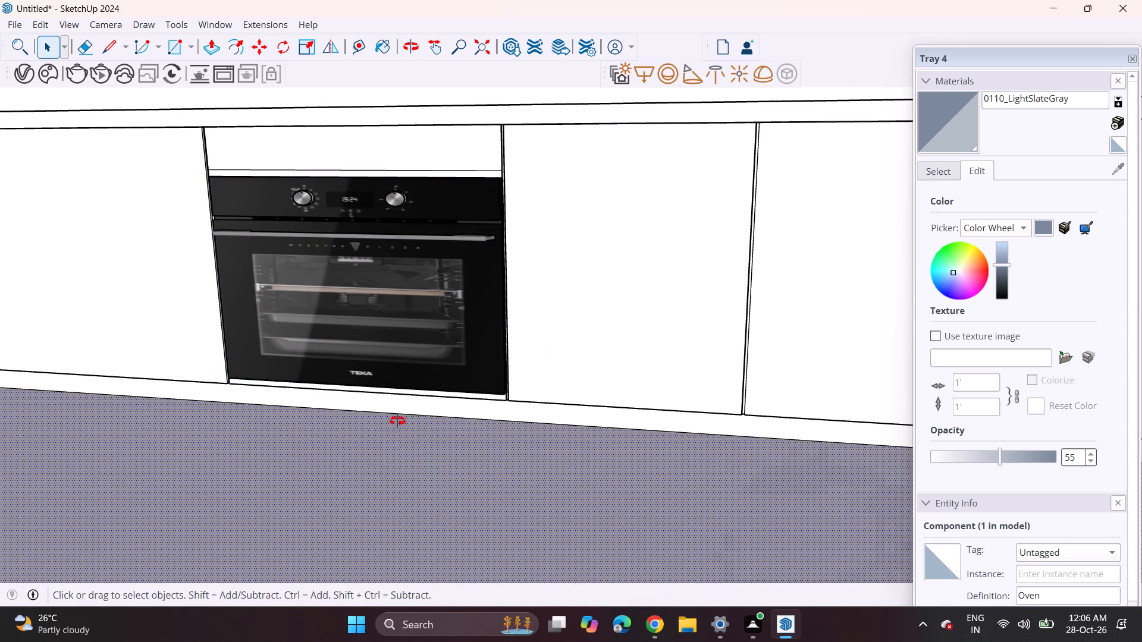
{"action": "middle_click_drag", "start_coordinate": [397, 421], "coordinate": [498, 391]}
{"action": "scroll", "coordinate": [487, 388], "scroll_direction": "down", "scroll_amount": 13}
{"action": "middle_click_drag", "start_coordinate": [507, 366], "coordinate": [455, 360]}
{"action": "middle_click_drag", "start_coordinate": [451, 331], "coordinate": [451, 259]}
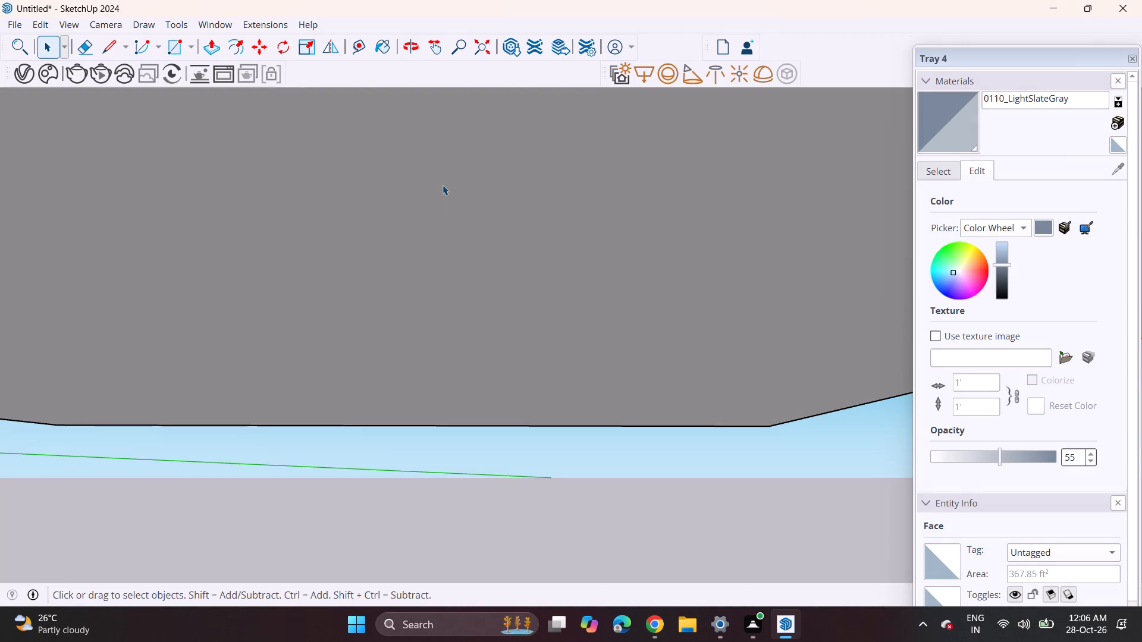
{"action": "middle_click_drag", "start_coordinate": [447, 199], "coordinate": [466, 297]}
{"action": "middle_click_drag", "start_coordinate": [465, 253], "coordinate": [473, 458]}
{"action": "middle_click_drag", "start_coordinate": [429, 250], "coordinate": [434, 342], "text": "shift"}
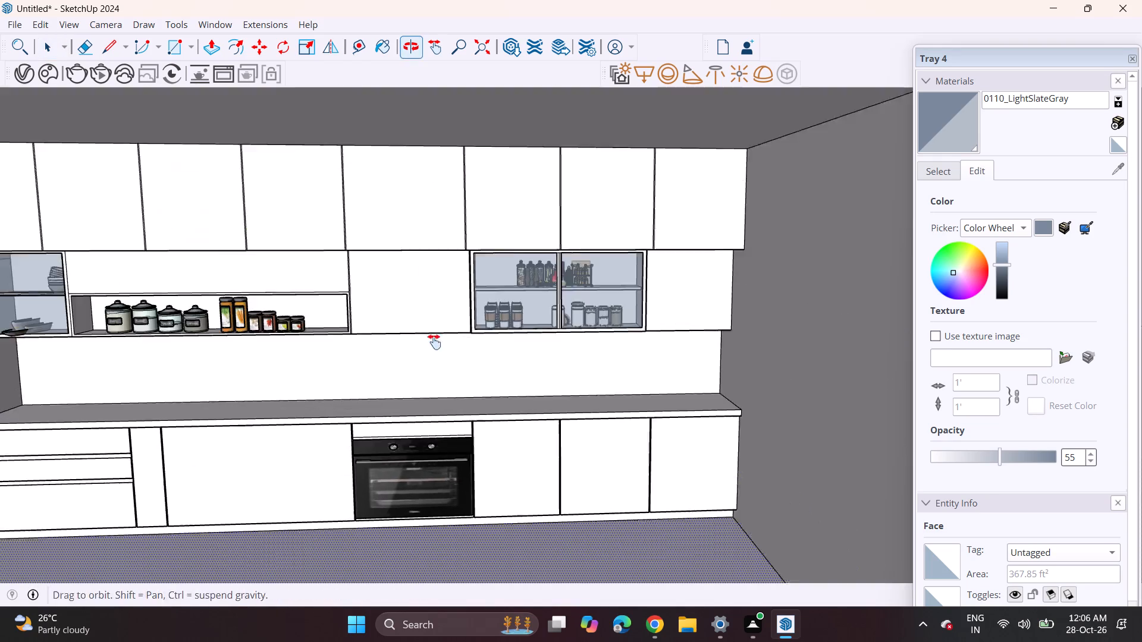
{"action": "middle_click_drag", "start_coordinate": [434, 342], "coordinate": [438, 368], "text": "shift"}
{"action": "middle_click_drag", "start_coordinate": [435, 367], "coordinate": [425, 270]}
{"action": "scroll", "coordinate": [425, 270], "scroll_direction": "up", "scroll_amount": 1}
{"action": "scroll", "coordinate": [425, 270], "scroll_direction": "down", "scroll_amount": 1}
{"action": "scroll", "coordinate": [346, 418], "scroll_direction": "up", "scroll_amount": 4}
{"action": "scroll", "coordinate": [376, 366], "scroll_direction": "up", "scroll_amount": 4}
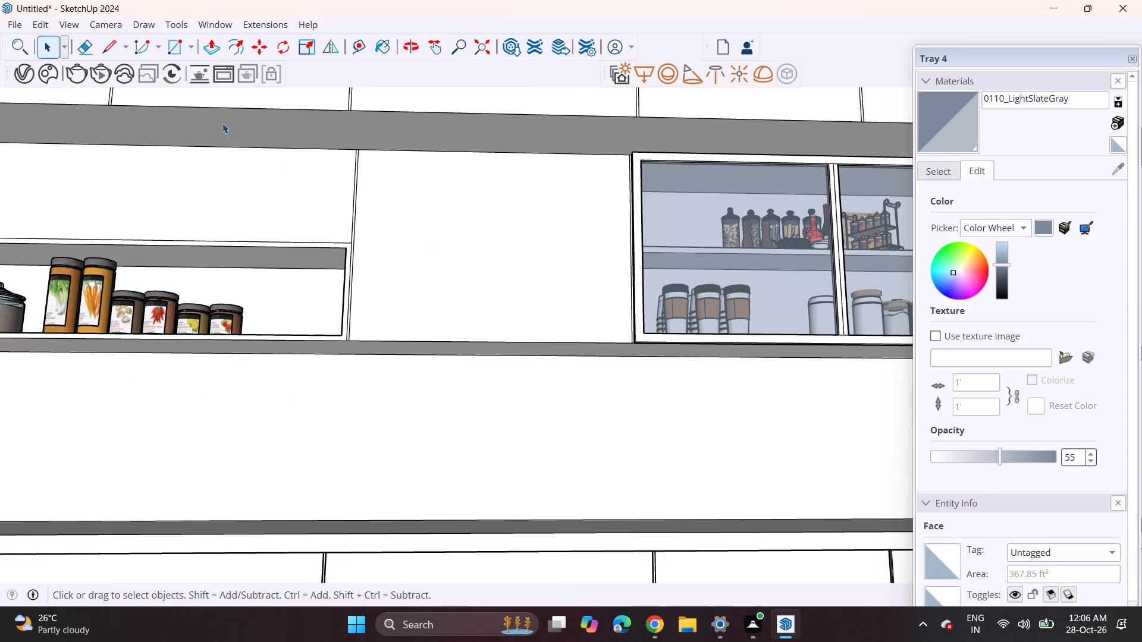
{"action": "left_click", "coordinate": [108, 56]}
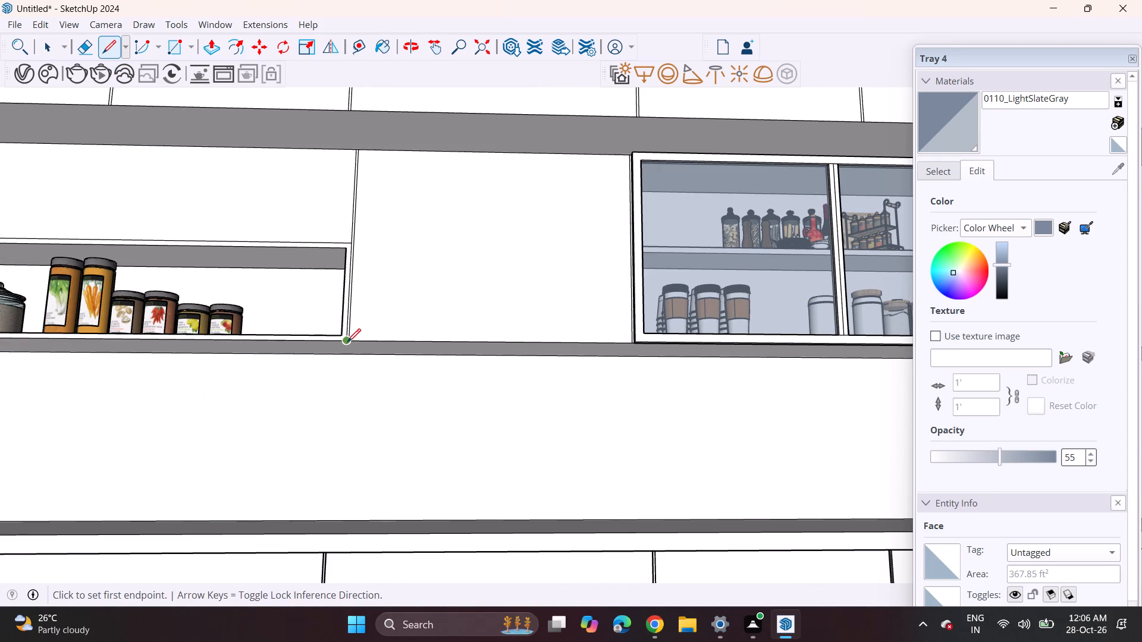
{"action": "left_click", "coordinate": [351, 342]}
{"action": "left_click", "coordinate": [362, 357]}
Draw a front-to-back line across the underside of the wall cabinets, at the joint between the plain panel and the glazed cabinet.
{"action": "left_click", "coordinate": [629, 345]}
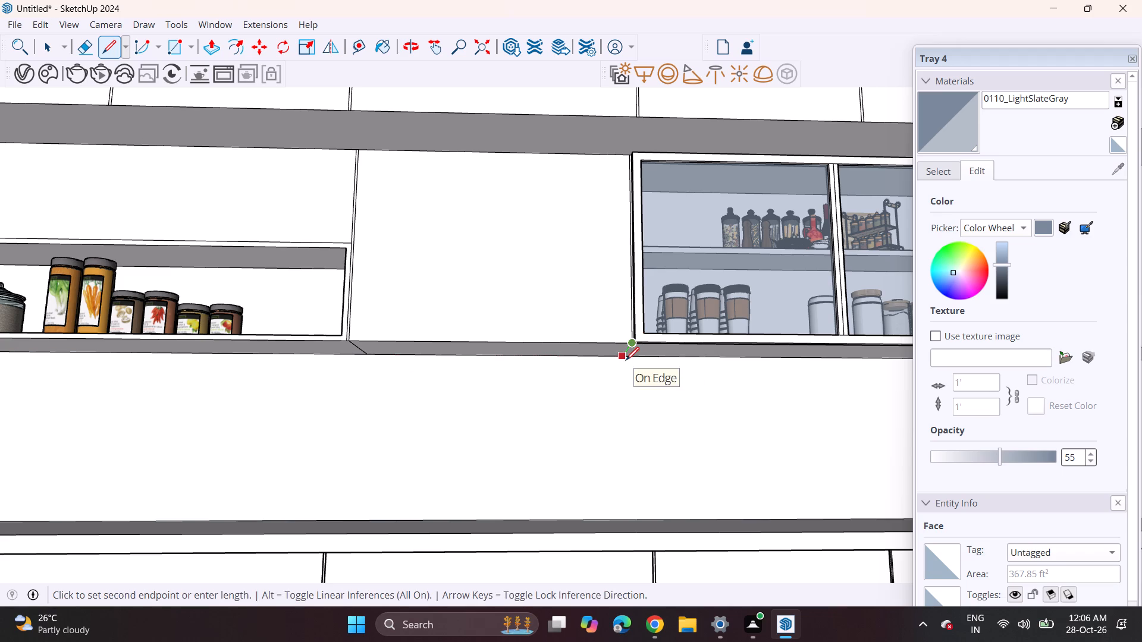
{"action": "left_click", "coordinate": [626, 360]}
Push the underside of the plain panel between the two lines upward to cut a recess through more than half its height.
{"action": "left_click", "coordinate": [214, 48]}
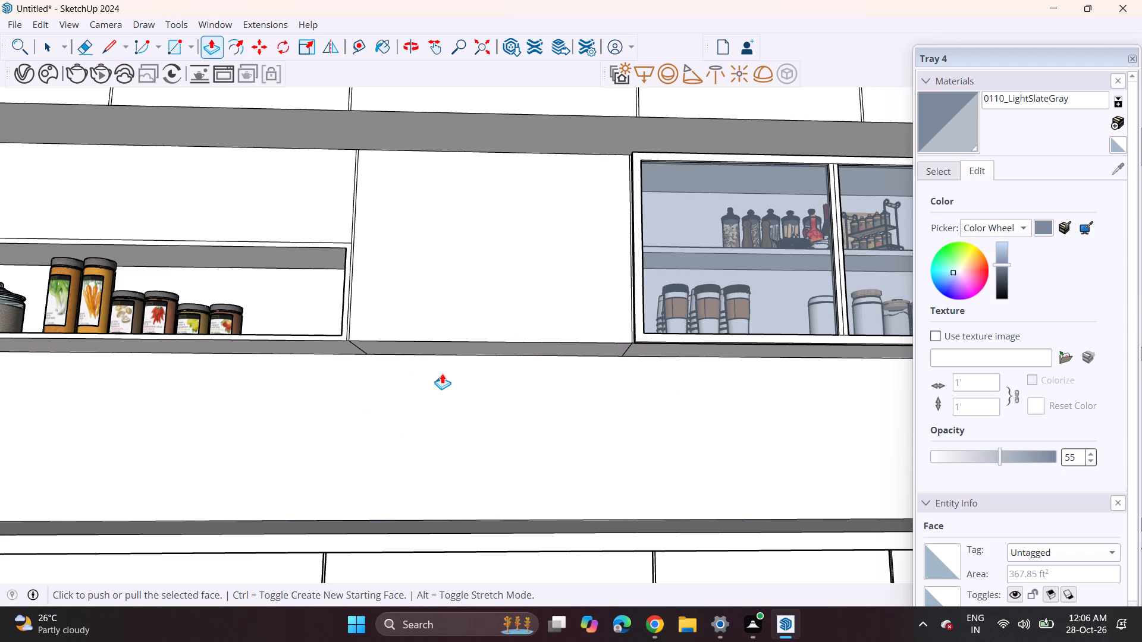
{"action": "key", "text": "Escape"}
{"action": "left_click", "coordinate": [445, 348]}
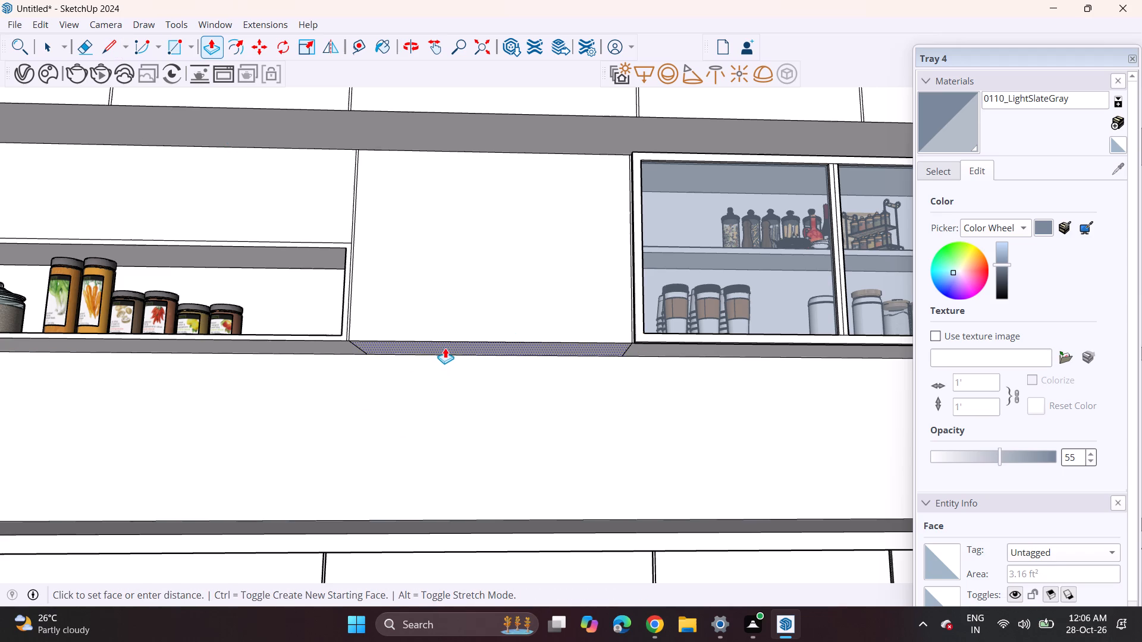
{"action": "left_click", "coordinate": [458, 230]}
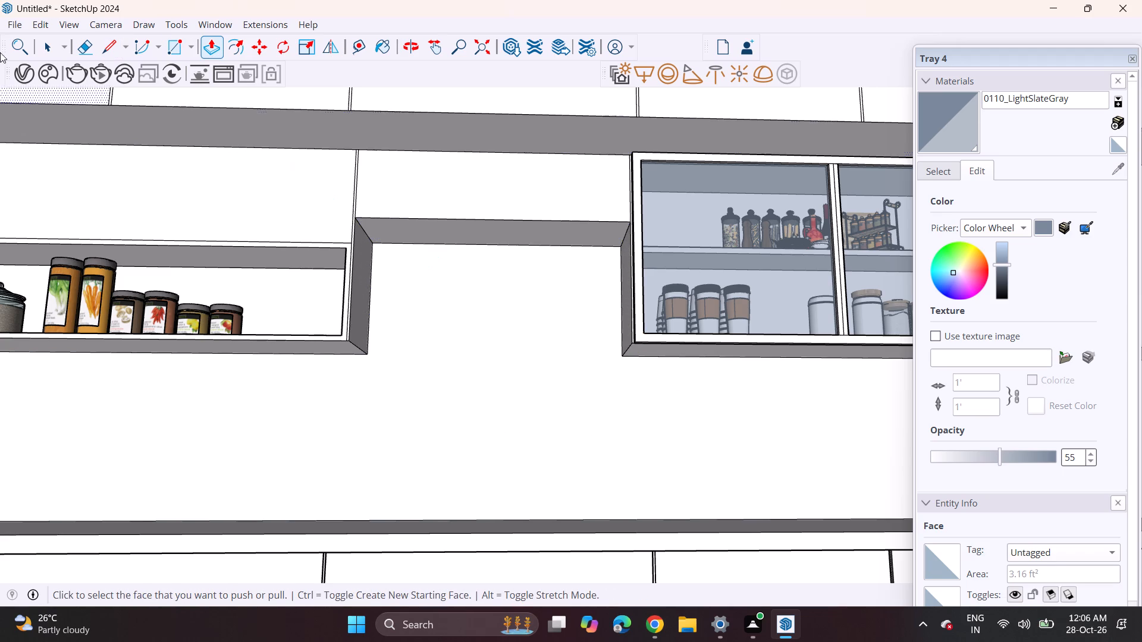
Import the PV977NSS_GEProfile range hood model from Downloads and place it on the back wall just below the new recess.
{"action": "left_click", "coordinate": [13, 23]}
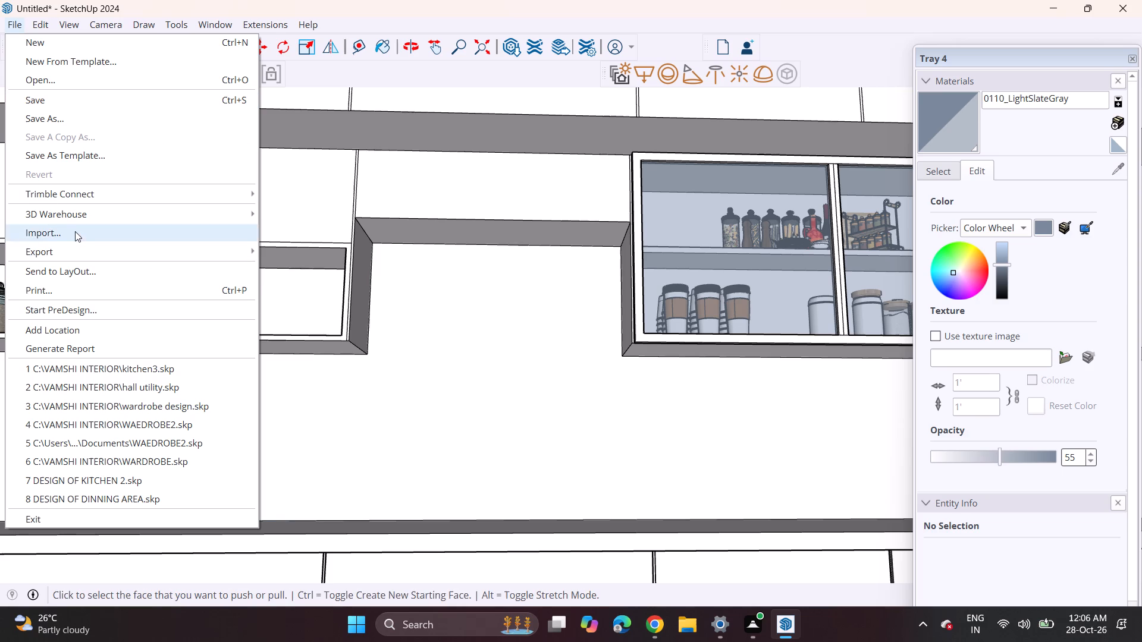
{"action": "left_click", "coordinate": [75, 231]}
{"action": "scroll", "coordinate": [352, 219], "scroll_direction": "down", "scroll_amount": 8}
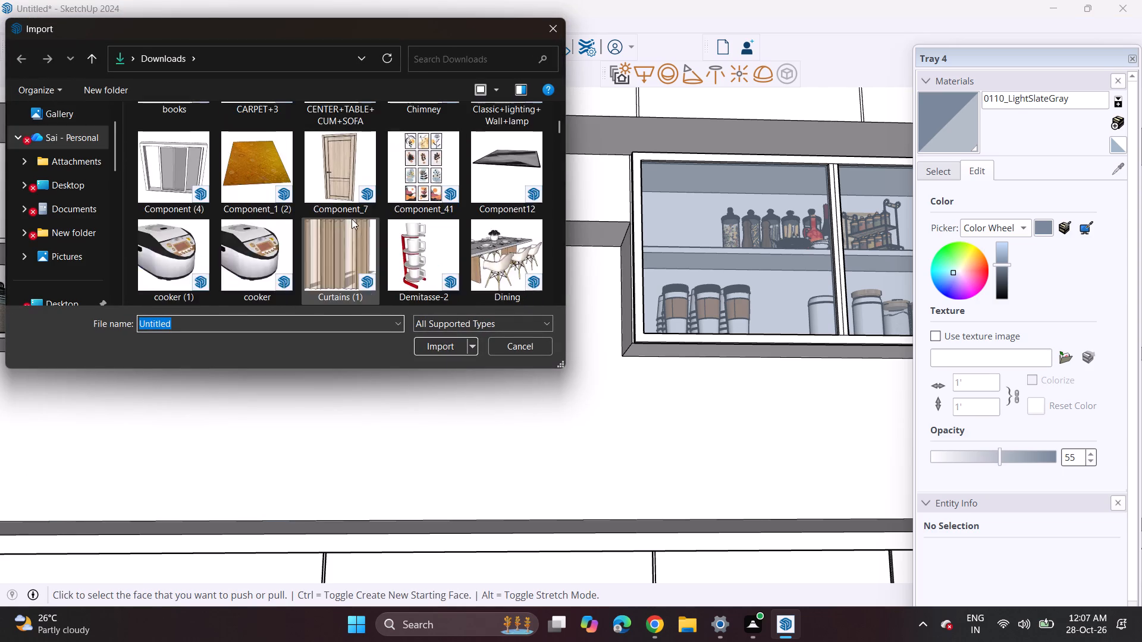
{"action": "scroll", "coordinate": [352, 219], "scroll_direction": "down", "scroll_amount": 10}
{"action": "scroll", "coordinate": [352, 219], "scroll_direction": "up", "scroll_amount": 2}
{"action": "scroll", "coordinate": [352, 219], "scroll_direction": "down", "scroll_amount": 4}
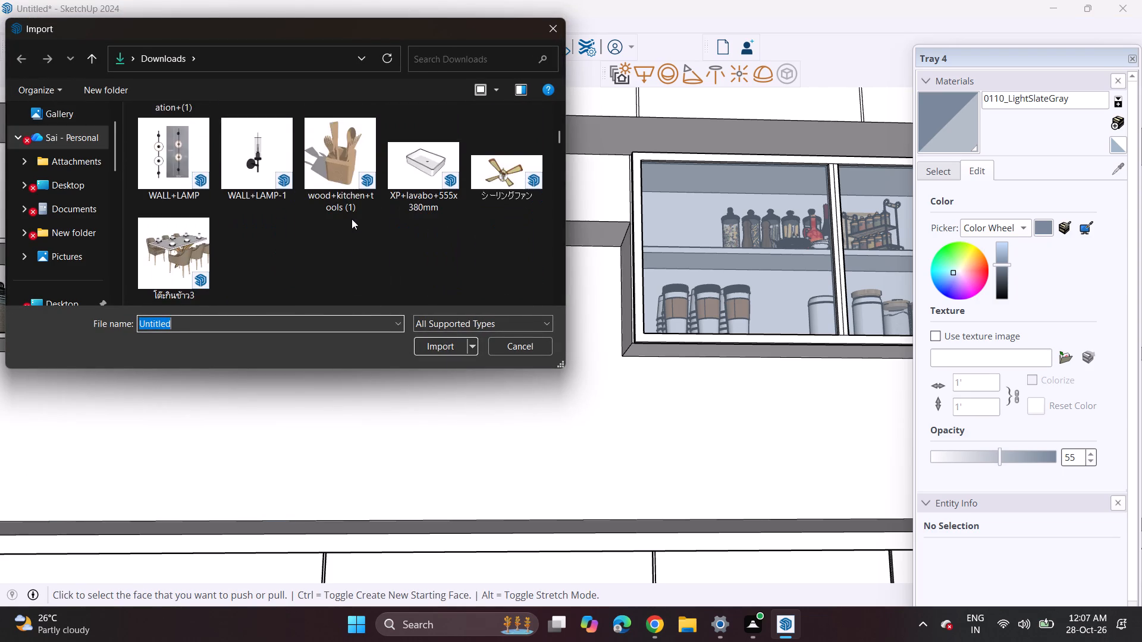
{"action": "scroll", "coordinate": [352, 219], "scroll_direction": "down", "scroll_amount": 6}
{"action": "scroll", "coordinate": [352, 219], "scroll_direction": "up", "scroll_amount": 1}
{"action": "scroll", "coordinate": [352, 219], "scroll_direction": "down", "scroll_amount": 7}
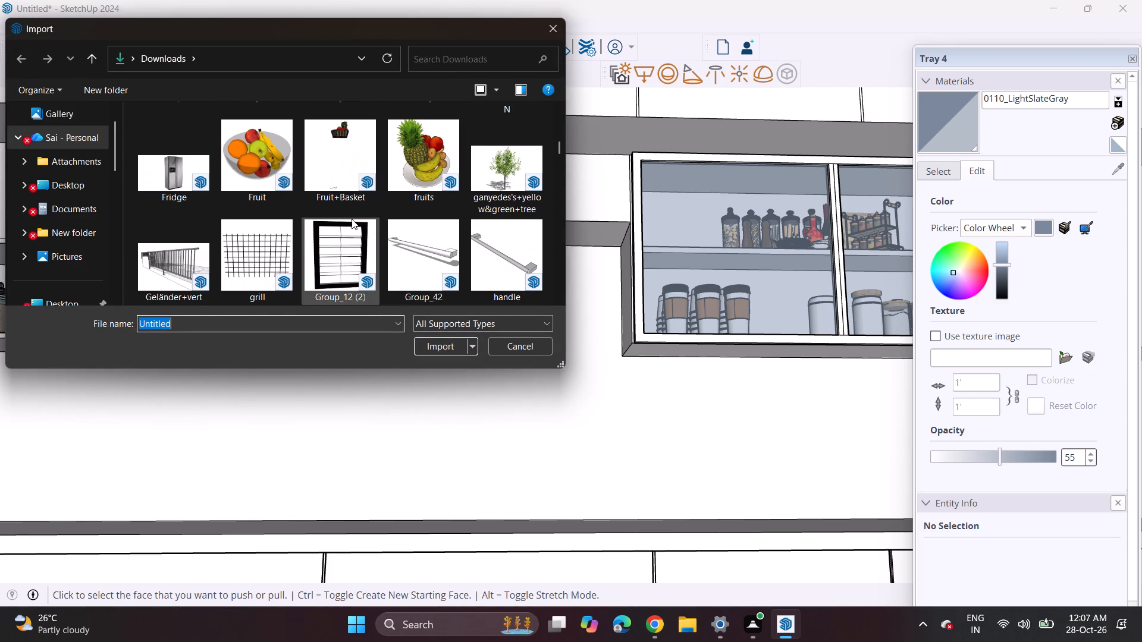
{"action": "scroll", "coordinate": [352, 219], "scroll_direction": "down", "scroll_amount": 1}
{"action": "scroll", "coordinate": [352, 219], "scroll_direction": "up", "scroll_amount": 1}
{"action": "scroll", "coordinate": [352, 219], "scroll_direction": "down", "scroll_amount": 5}
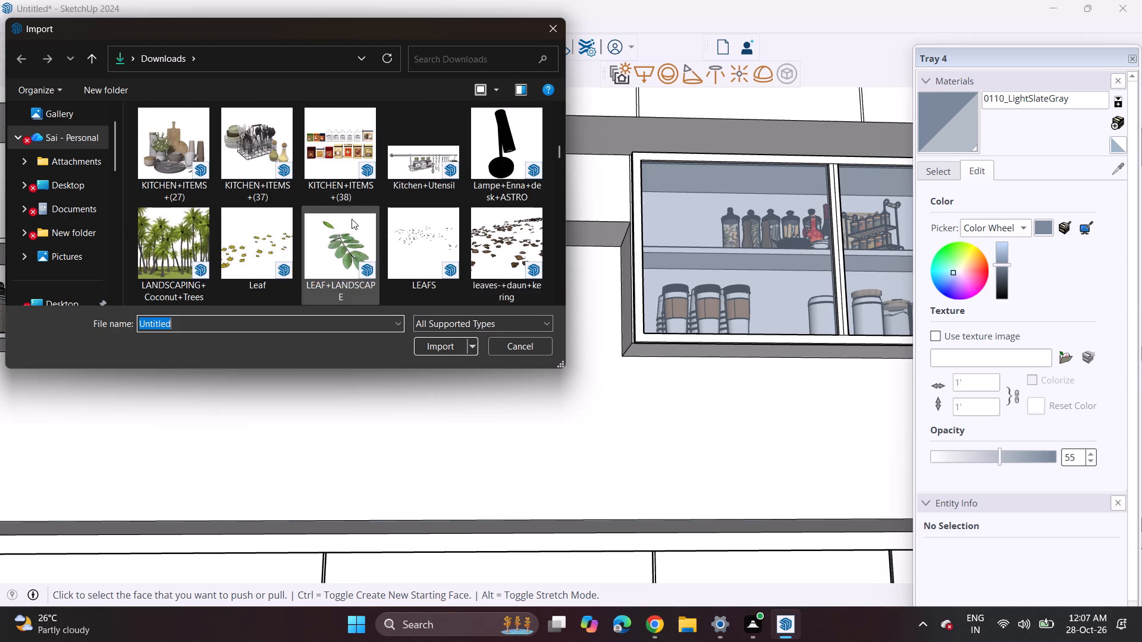
{"action": "scroll", "coordinate": [352, 219], "scroll_direction": "down", "scroll_amount": 3}
{"action": "scroll", "coordinate": [352, 219], "scroll_direction": "up", "scroll_amount": 2}
{"action": "scroll", "coordinate": [352, 219], "scroll_direction": "down", "scroll_amount": 4}
{"action": "scroll", "coordinate": [352, 219], "scroll_direction": "up", "scroll_amount": 1}
{"action": "scroll", "coordinate": [352, 219], "scroll_direction": "down", "scroll_amount": 2}
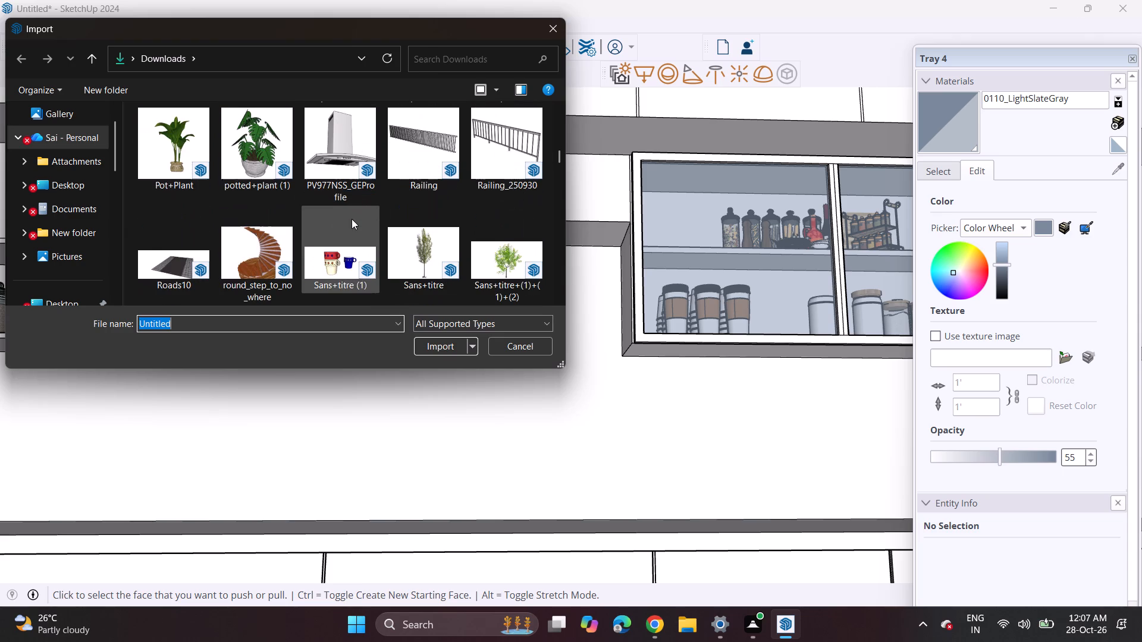
{"action": "scroll", "coordinate": [352, 219], "scroll_direction": "down", "scroll_amount": 1}
{"action": "scroll", "coordinate": [352, 210], "scroll_direction": "up", "scroll_amount": 2}
{"action": "left_click", "coordinate": [331, 226]}
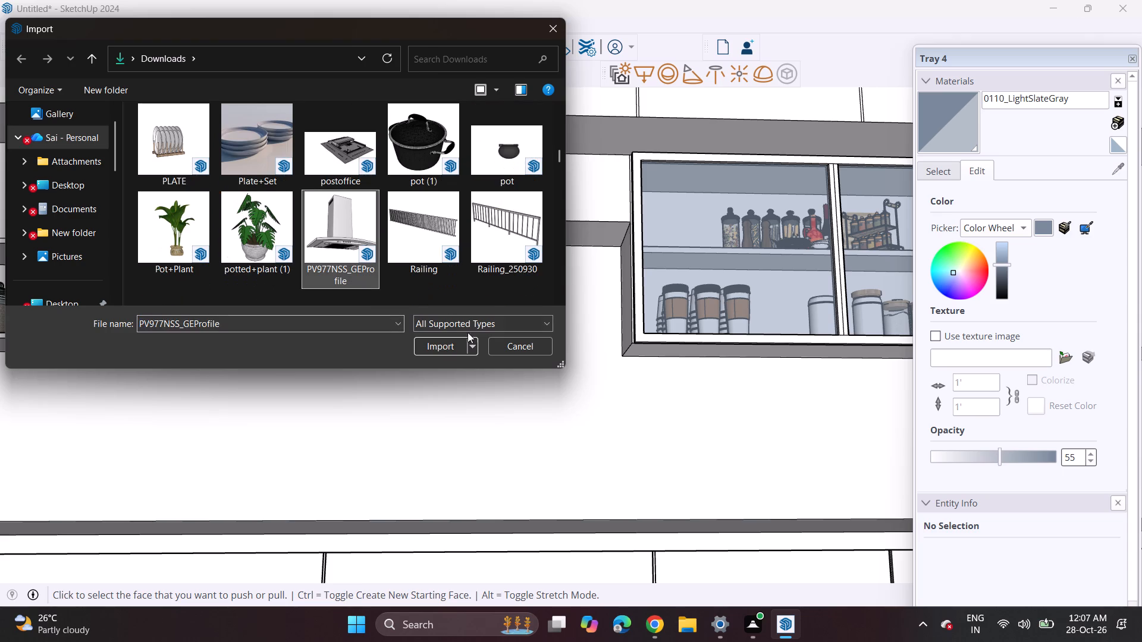
{"action": "left_click", "coordinate": [450, 348]}
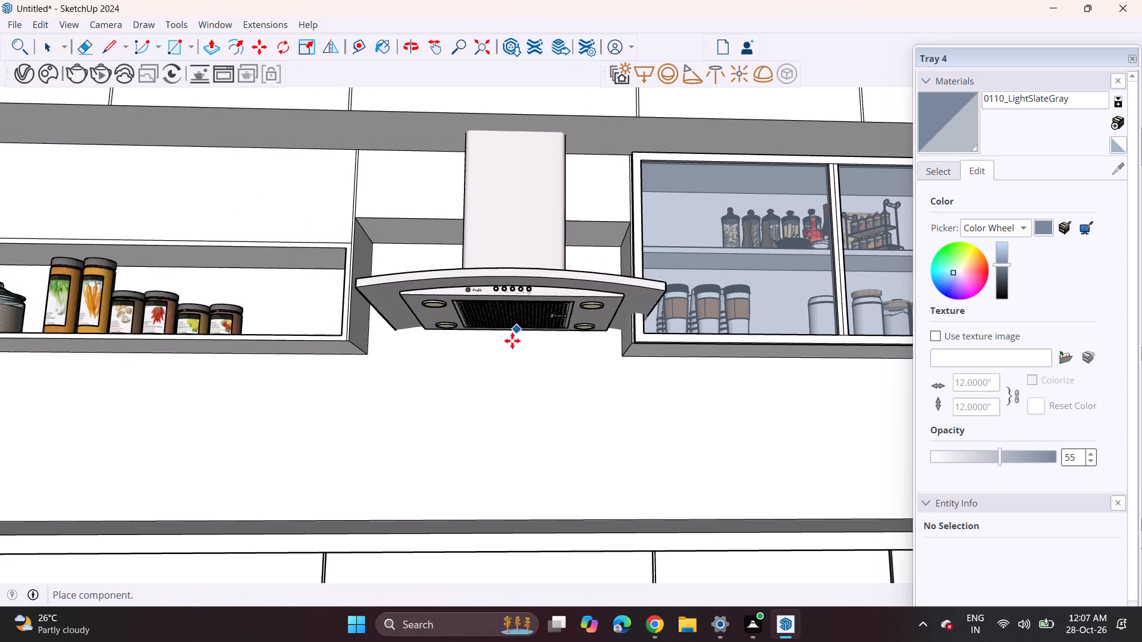
{"action": "left_click", "coordinate": [512, 388]}
Move the range hood up and sideways so its chimney sits in the recess, centred between the jar niche and glazed cabinet.
{"action": "middle_click_drag", "start_coordinate": [484, 316], "coordinate": [488, 377]}
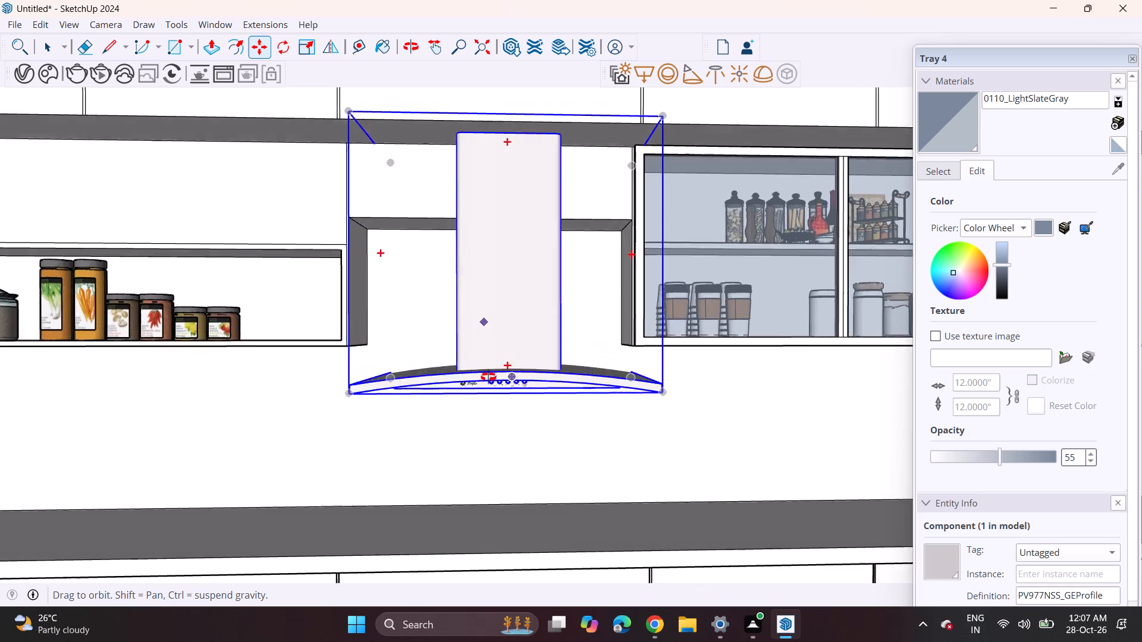
{"action": "middle_click_drag", "start_coordinate": [488, 377], "coordinate": [720, 386]}
{"action": "left_click", "coordinate": [632, 388]}
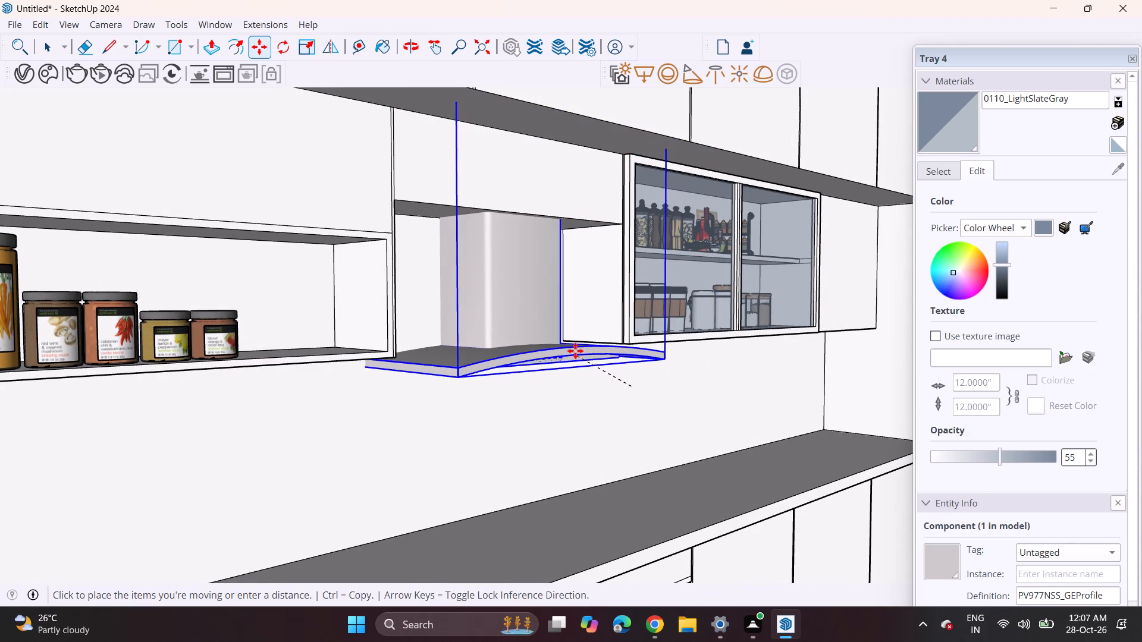
{"action": "left_click", "coordinate": [569, 354]}
{"action": "middle_click_drag", "start_coordinate": [587, 363], "coordinate": [378, 362]}
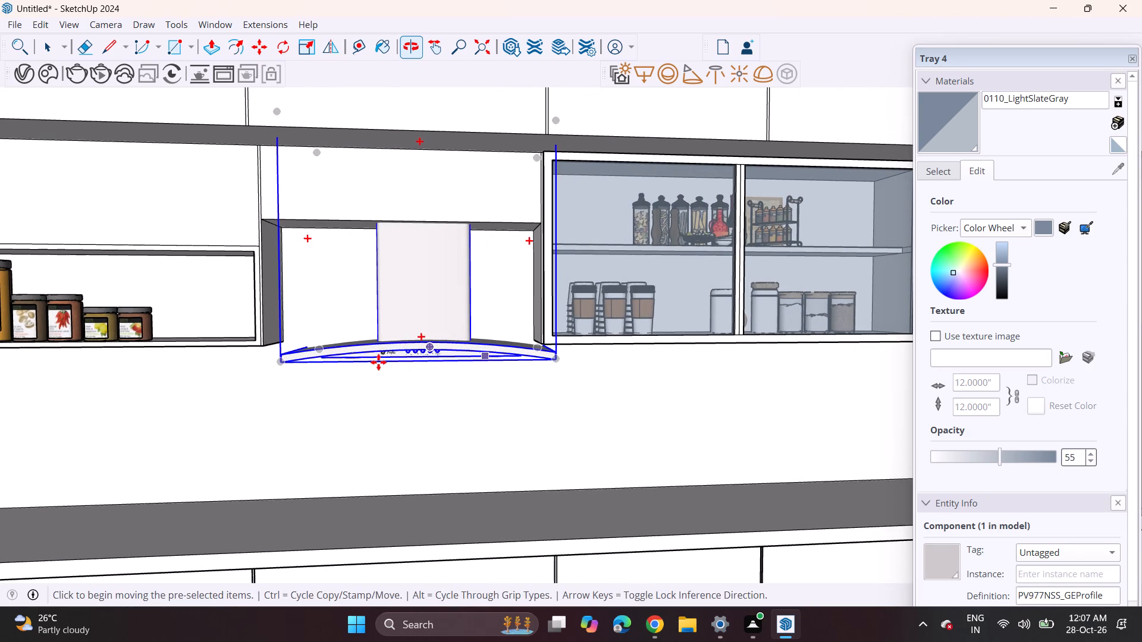
{"action": "left_click", "coordinate": [426, 332]}
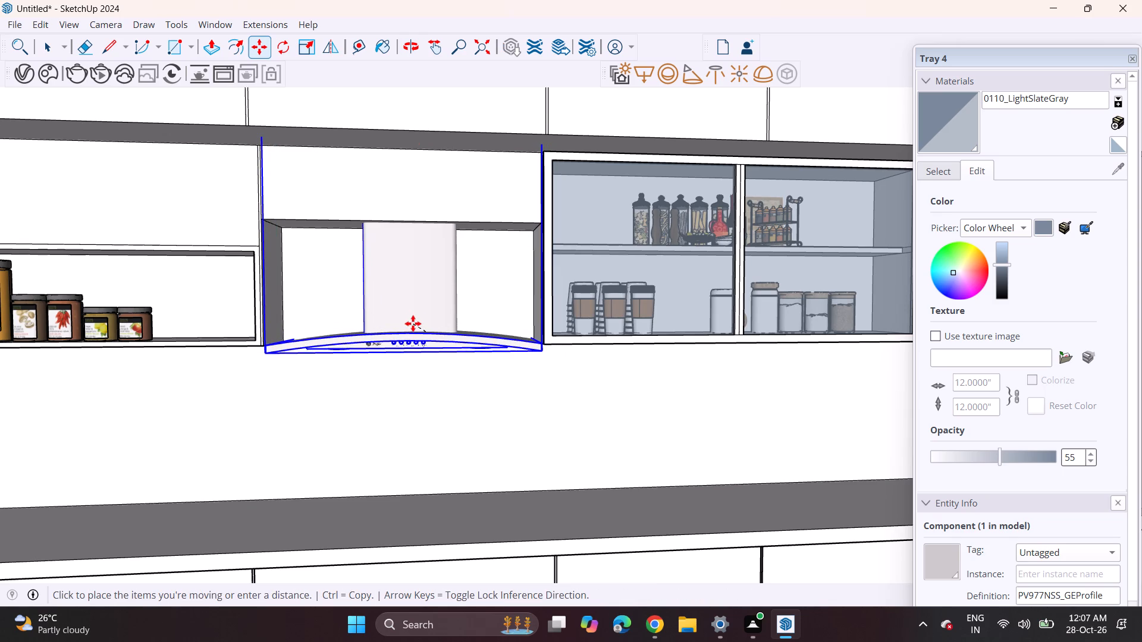
{"action": "left_click", "coordinate": [413, 323]}
{"action": "key", "text": "space"}
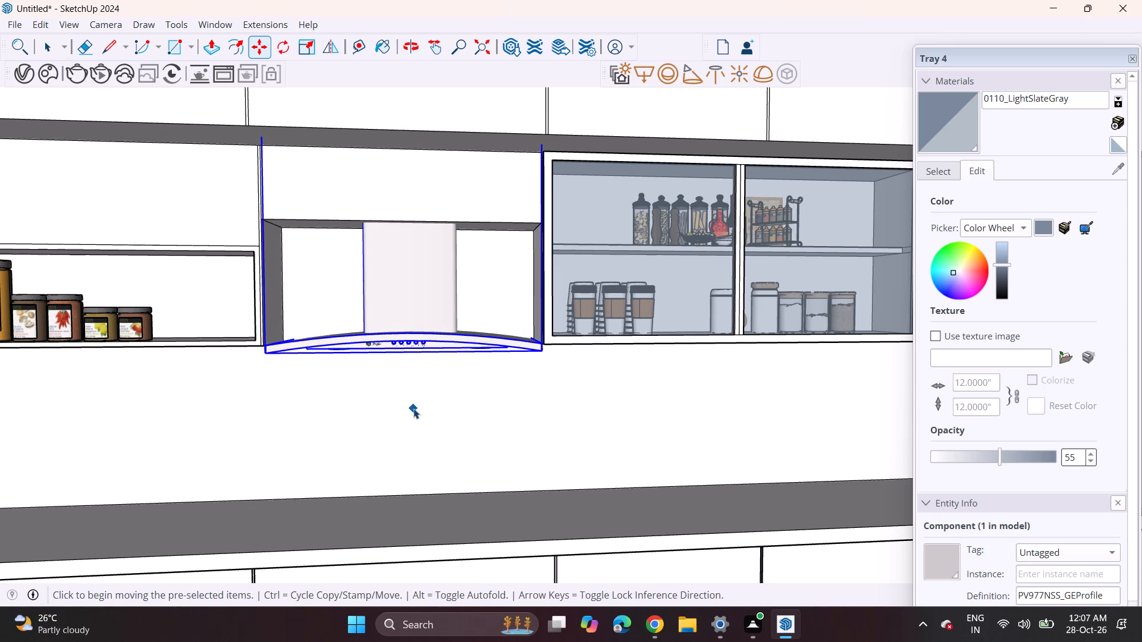
{"action": "left_click", "coordinate": [413, 408]}
Import the C_HOB gas hob model from Downloads and place it on the worktop above the built-in oven.
{"action": "scroll", "coordinate": [411, 408], "scroll_direction": "down", "scroll_amount": 3}
{"action": "scroll", "coordinate": [411, 408], "scroll_direction": "up", "scroll_amount": 1}
{"action": "scroll", "coordinate": [411, 408], "scroll_direction": "down", "scroll_amount": 2}
{"action": "key", "text": "space"}
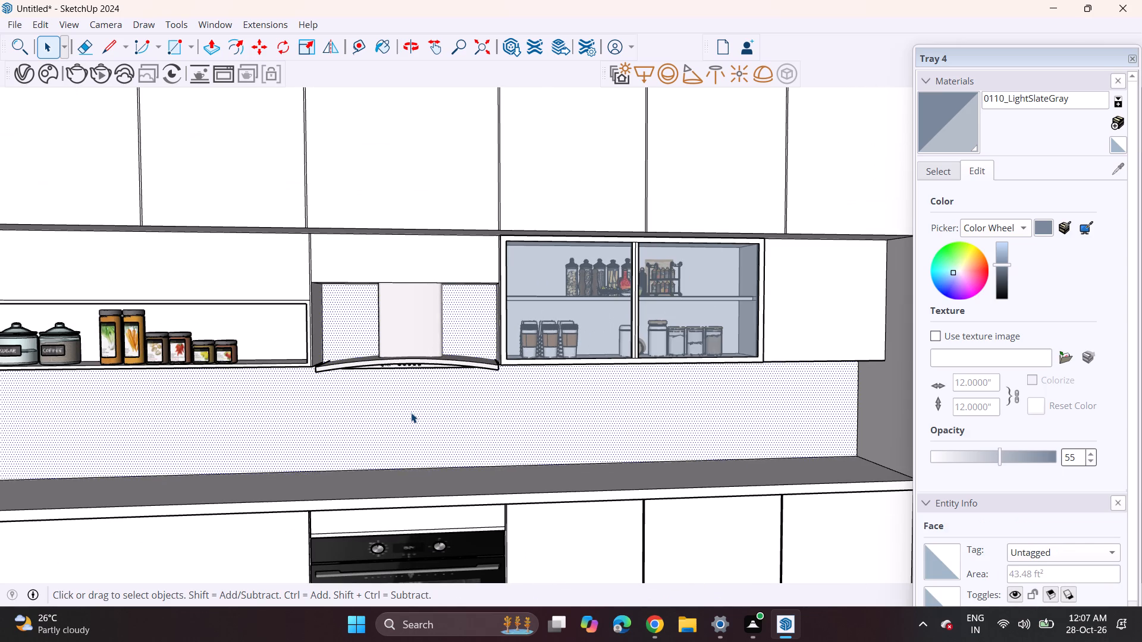
{"action": "key", "text": "space"}
{"action": "scroll", "coordinate": [411, 413], "scroll_direction": "up", "scroll_amount": 2}
{"action": "scroll", "coordinate": [411, 413], "scroll_direction": "down", "scroll_amount": 1}
{"action": "scroll", "coordinate": [411, 413], "scroll_direction": "up", "scroll_amount": 1}
{"action": "scroll", "coordinate": [411, 413], "scroll_direction": "down", "scroll_amount": 3}
{"action": "middle_click_drag", "start_coordinate": [414, 423], "coordinate": [378, 466]}
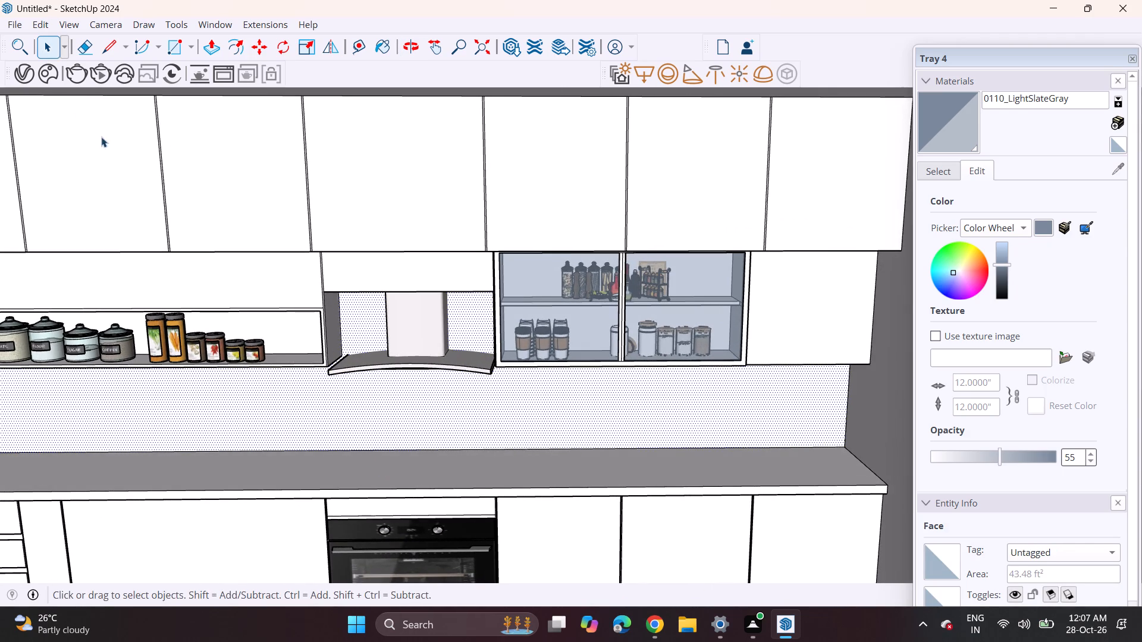
{"action": "left_click", "coordinate": [20, 23]}
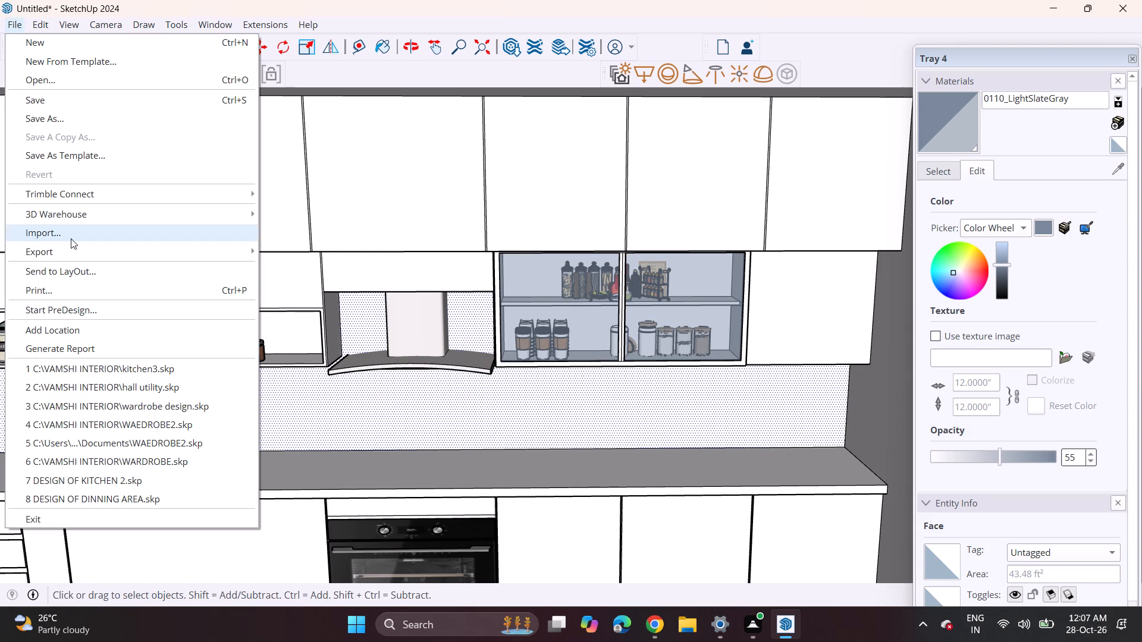
{"action": "left_click", "coordinate": [71, 238]}
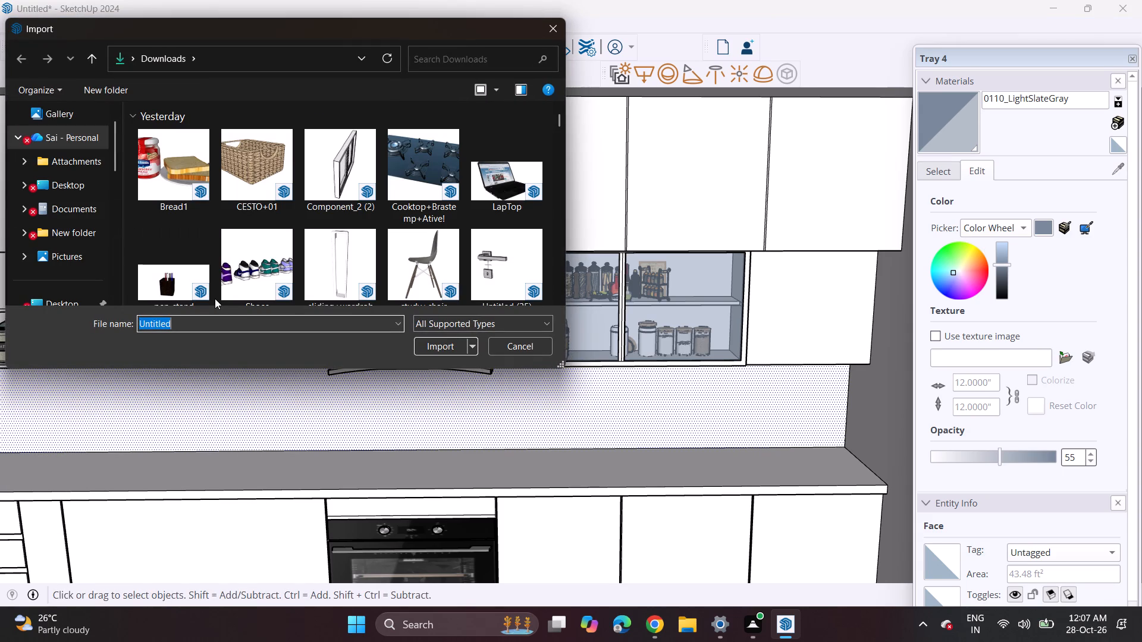
{"action": "scroll", "coordinate": [371, 231], "scroll_direction": "down", "scroll_amount": 4}
{"action": "scroll", "coordinate": [371, 231], "scroll_direction": "up", "scroll_amount": 1}
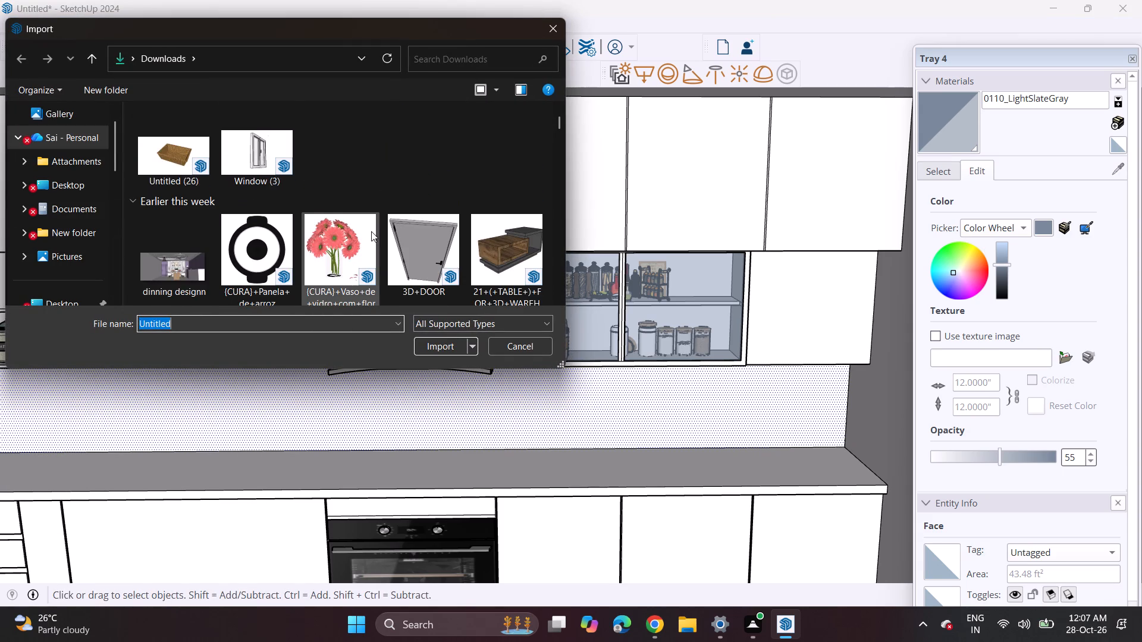
{"action": "scroll", "coordinate": [371, 231], "scroll_direction": "down", "scroll_amount": 5}
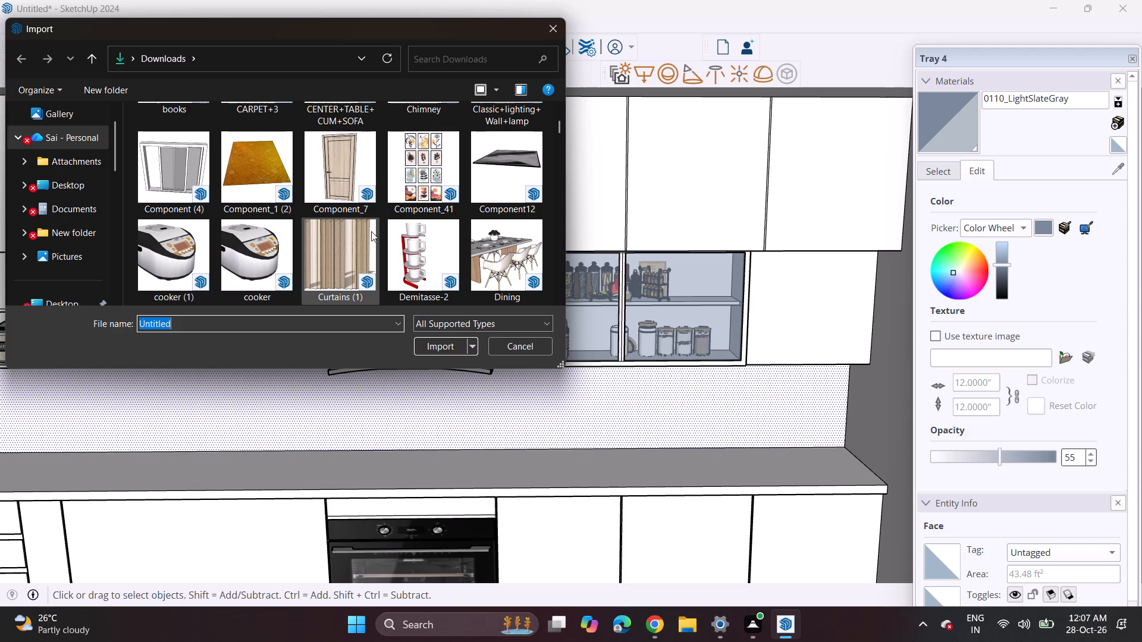
{"action": "scroll", "coordinate": [371, 231], "scroll_direction": "down", "scroll_amount": 2}
{"action": "scroll", "coordinate": [371, 231], "scroll_direction": "up", "scroll_amount": 1}
{"action": "scroll", "coordinate": [371, 231], "scroll_direction": "down", "scroll_amount": 4}
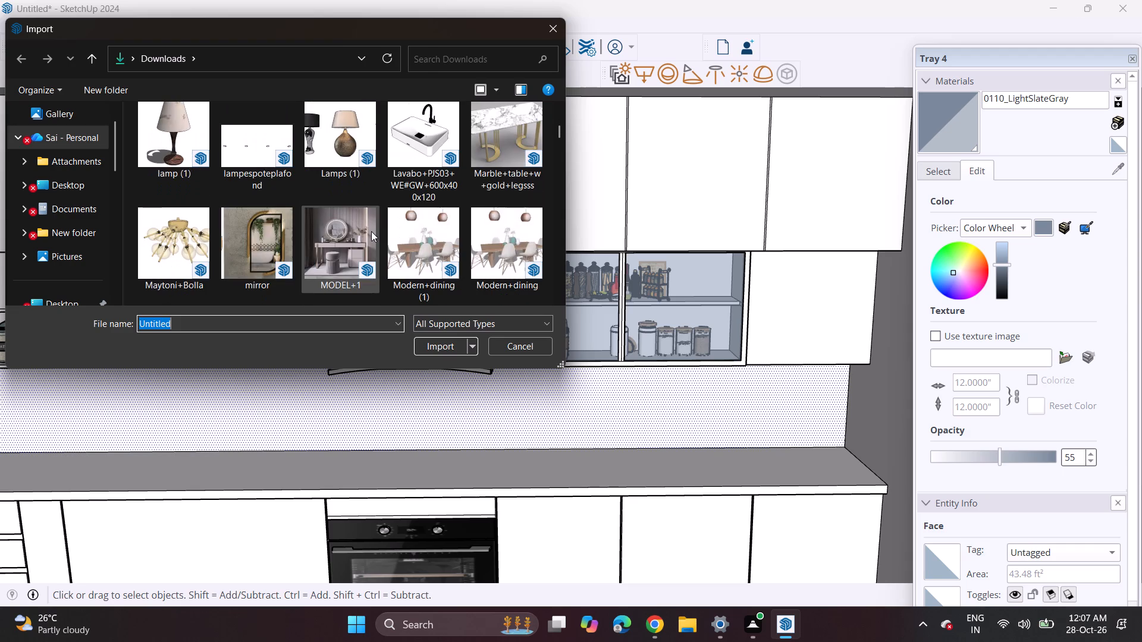
{"action": "scroll", "coordinate": [371, 231], "scroll_direction": "down", "scroll_amount": 6}
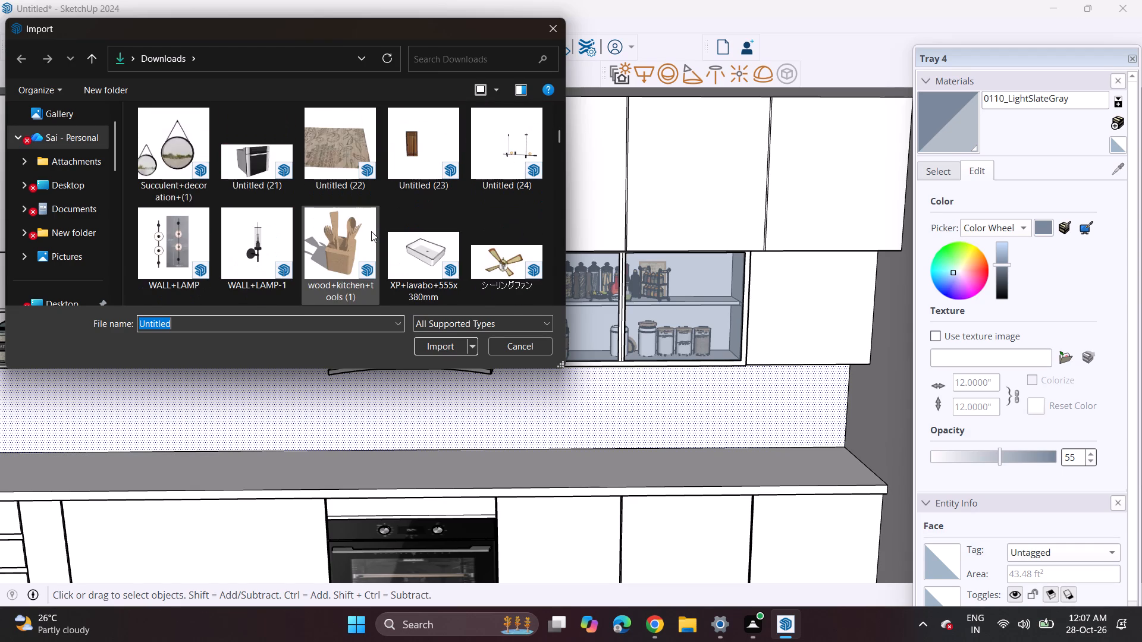
{"action": "scroll", "coordinate": [371, 231], "scroll_direction": "down", "scroll_amount": 4}
{"action": "scroll", "coordinate": [371, 231], "scroll_direction": "up", "scroll_amount": 1}
{"action": "scroll", "coordinate": [371, 231], "scroll_direction": "down", "scroll_amount": 2}
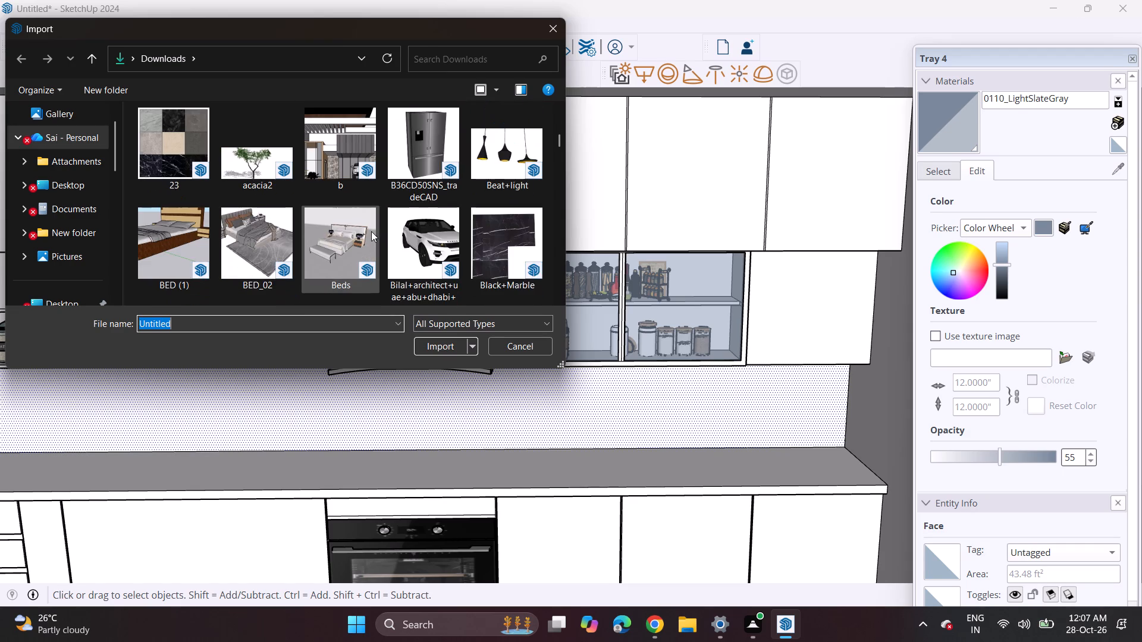
{"action": "scroll", "coordinate": [371, 231], "scroll_direction": "up", "scroll_amount": 1}
{"action": "scroll", "coordinate": [371, 231], "scroll_direction": "down", "scroll_amount": 4}
{"action": "scroll", "coordinate": [371, 231], "scroll_direction": "up", "scroll_amount": 1}
{"action": "scroll", "coordinate": [371, 231], "scroll_direction": "down", "scroll_amount": 2}
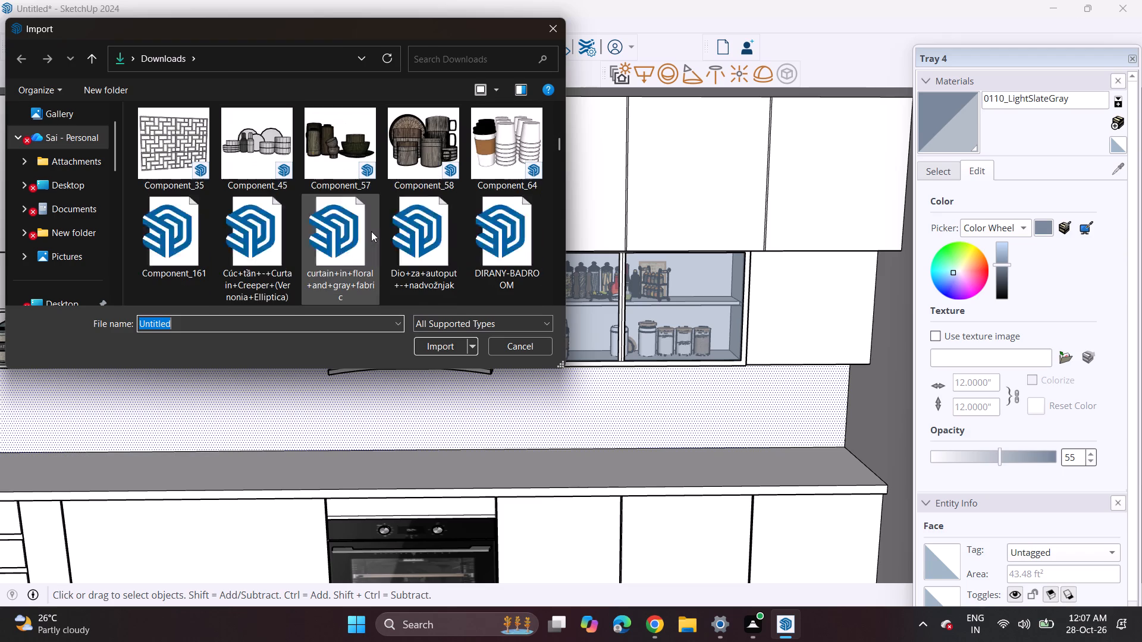
{"action": "scroll", "coordinate": [371, 231], "scroll_direction": "up", "scroll_amount": 1}
{"action": "left_click", "coordinate": [167, 160]}
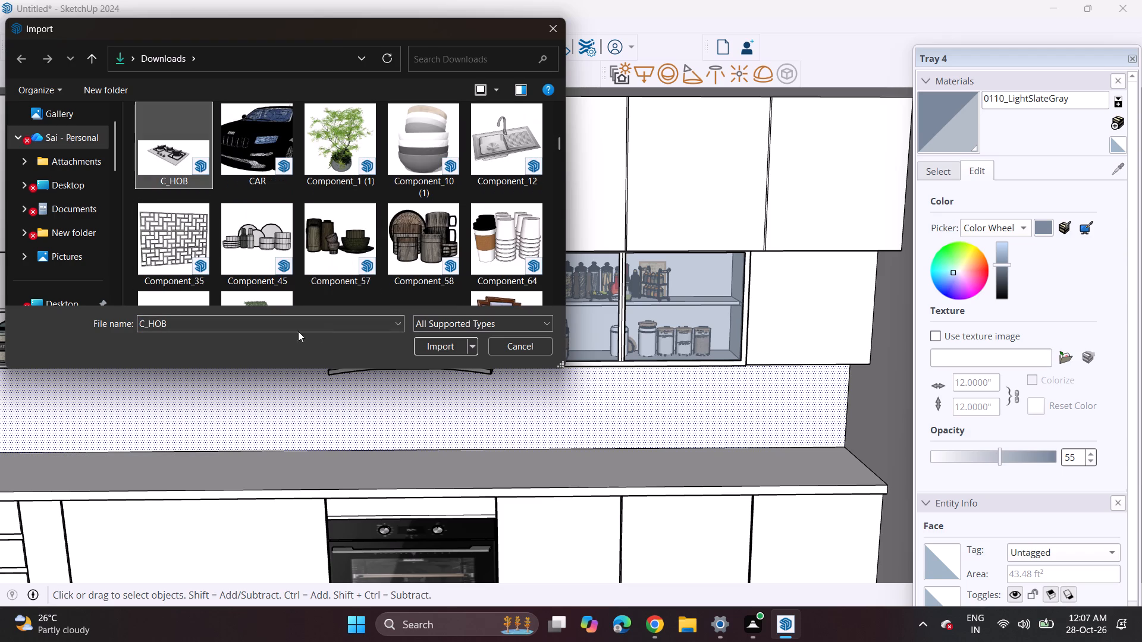
{"action": "left_click", "coordinate": [426, 344]}
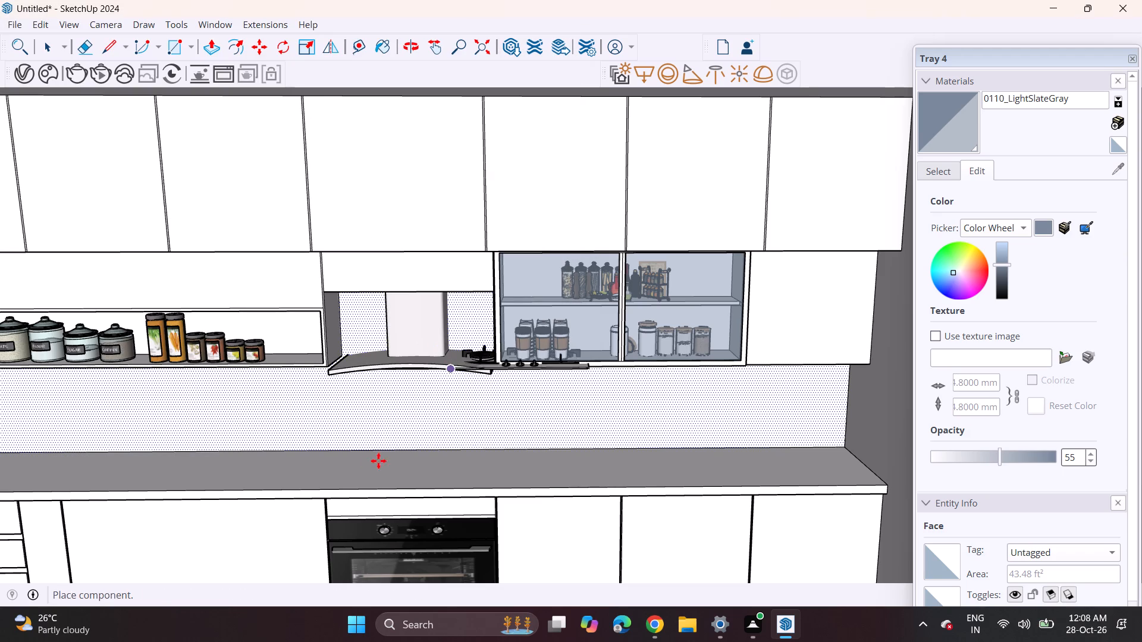
{"action": "left_click", "coordinate": [340, 481]}
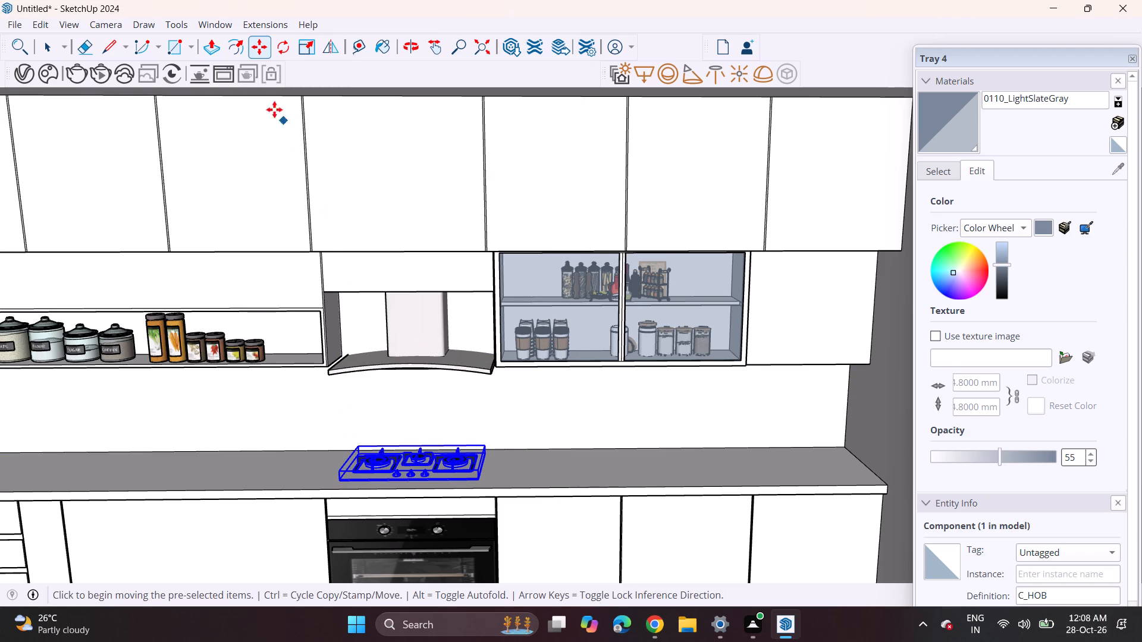
Scale the hob up uniformly from two opposite corners so it extends slightly past both sides of the oven below.
{"action": "left_click", "coordinate": [310, 48]}
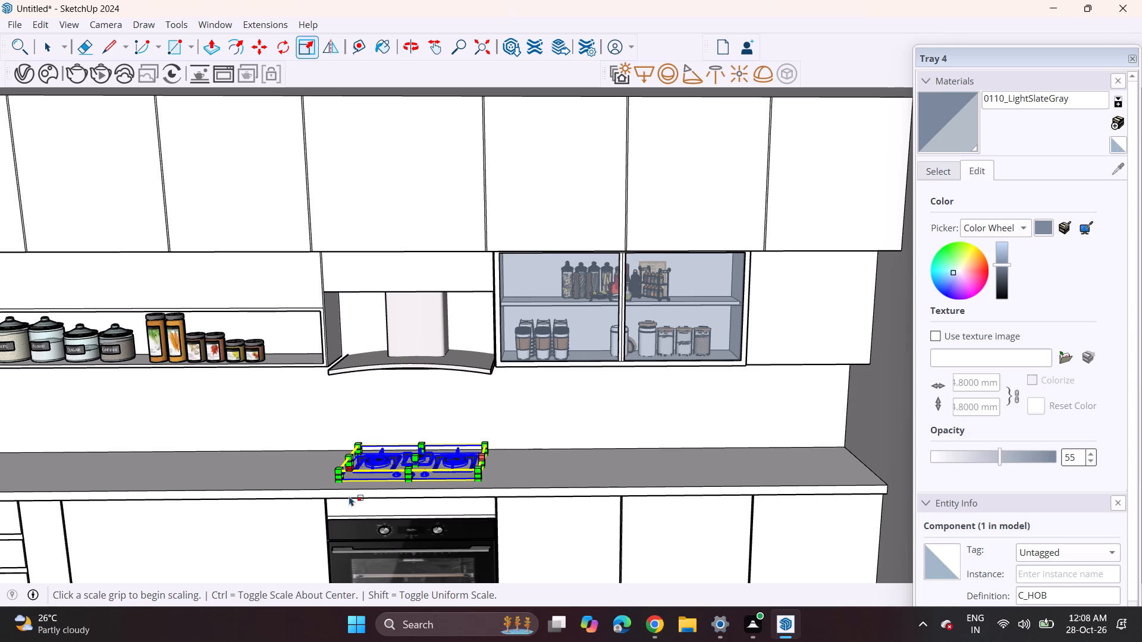
{"action": "left_click", "coordinate": [337, 481]}
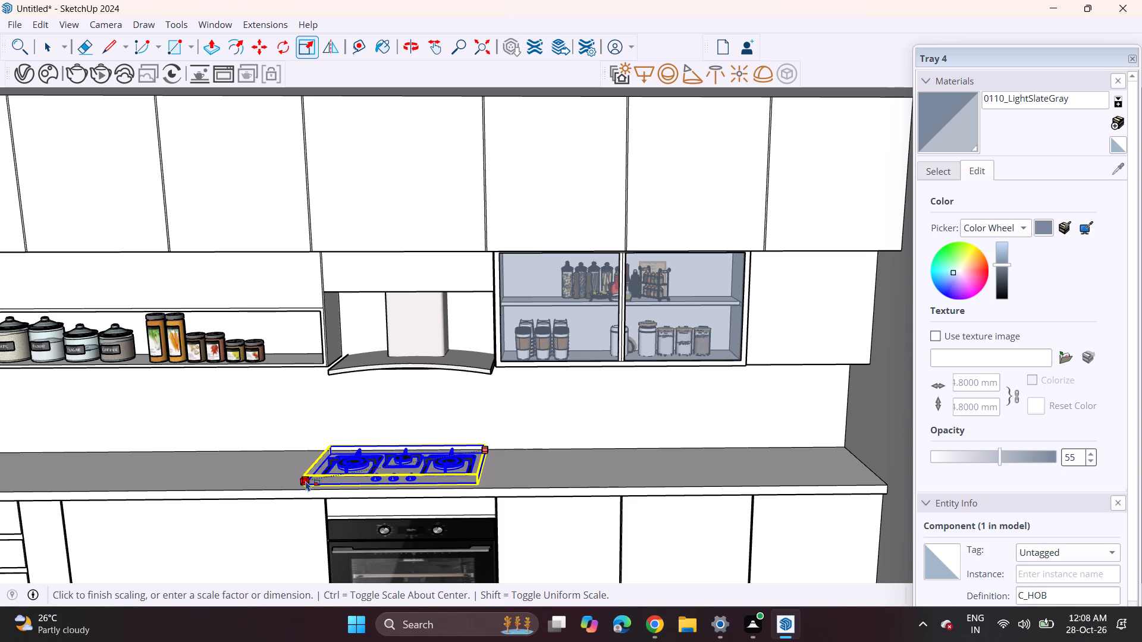
{"action": "left_click", "coordinate": [300, 479]}
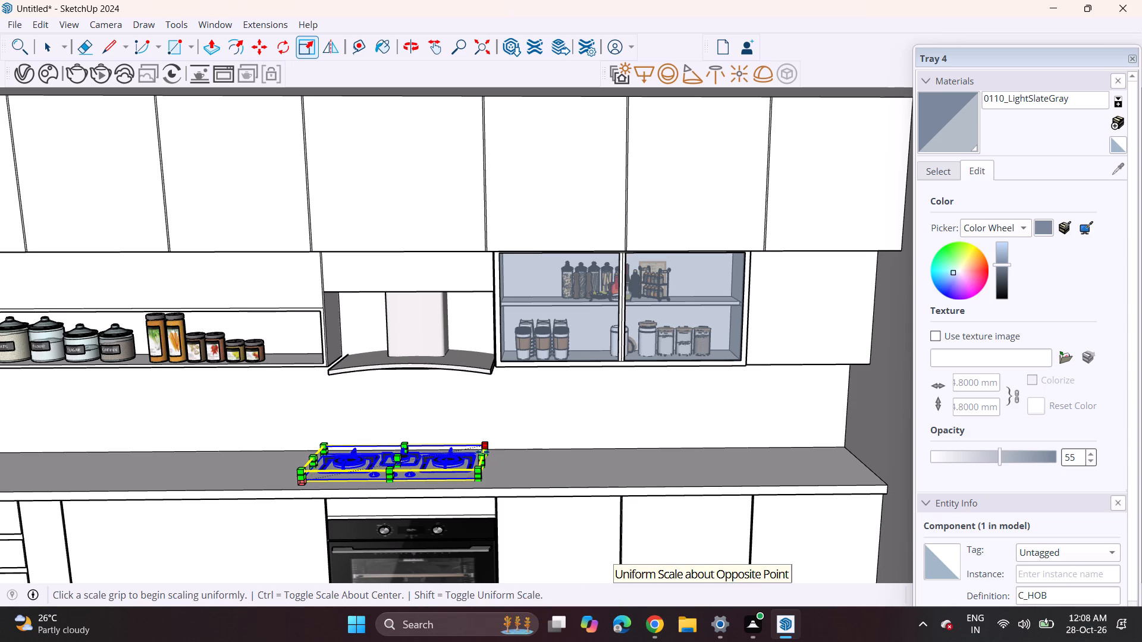
{"action": "left_click", "coordinate": [482, 452]}
{"action": "left_click", "coordinate": [517, 446]}
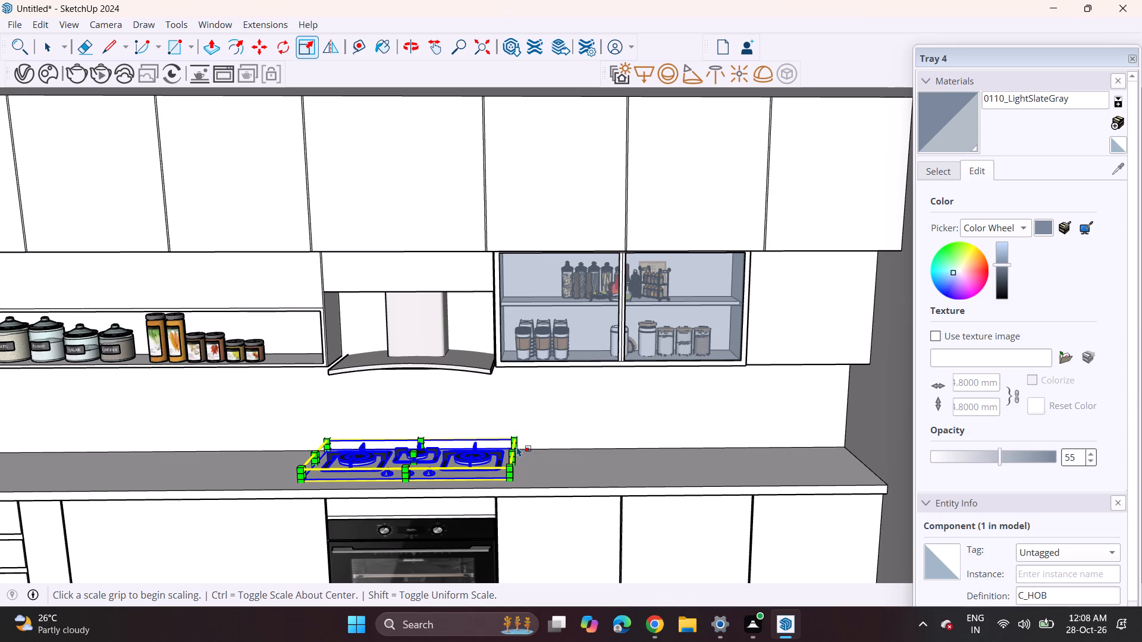
Draw a rectangle for the sink cutout on the worktop's end beyond the hob, leaving a narrow border along the outer edges.
{"action": "key", "text": "space"}
{"action": "left_click", "coordinate": [547, 477]}
{"action": "scroll", "coordinate": [525, 487], "scroll_direction": "down", "scroll_amount": 4}
{"action": "middle_click_drag", "start_coordinate": [513, 484], "coordinate": [507, 388], "text": "shift"}
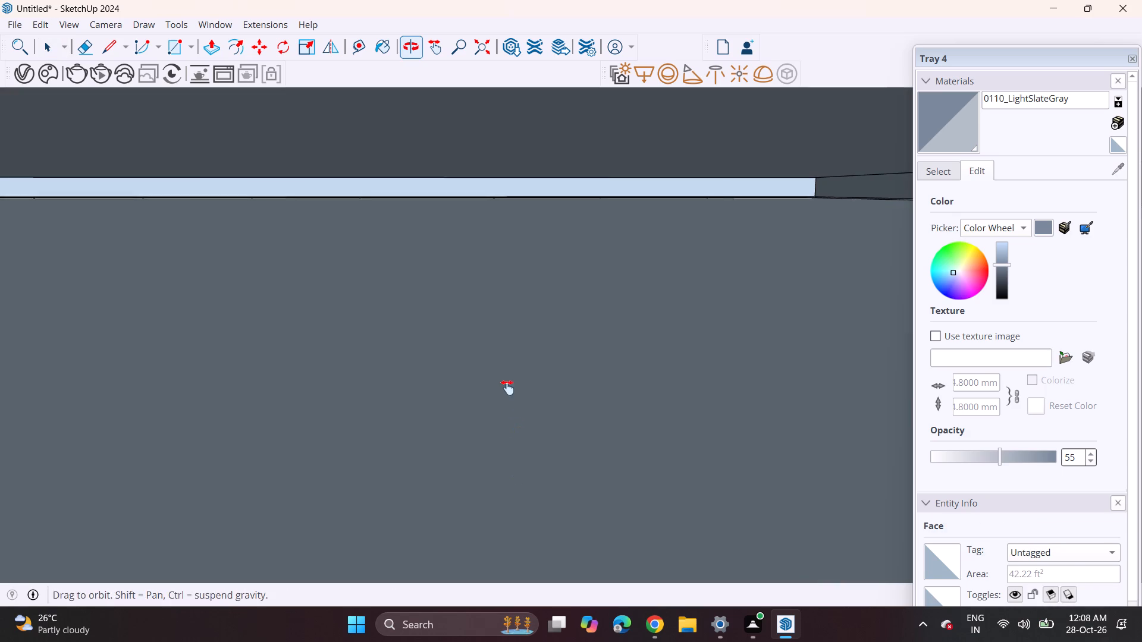
{"action": "middle_click_drag", "start_coordinate": [507, 388], "coordinate": [506, 357], "text": "shift"}
{"action": "middle_click_drag", "start_coordinate": [489, 519], "coordinate": [483, 307], "text": "shift"}
{"action": "scroll", "coordinate": [485, 383], "scroll_direction": "up", "scroll_amount": 1, "text": "shift"}
{"action": "scroll", "coordinate": [473, 488], "scroll_direction": "up", "scroll_amount": 1, "text": "shift"}
{"action": "middle_click_drag", "start_coordinate": [468, 471], "coordinate": [433, 201], "text": "shift"}
{"action": "middle_click_drag", "start_coordinate": [452, 411], "coordinate": [450, 259], "text": "shift"}
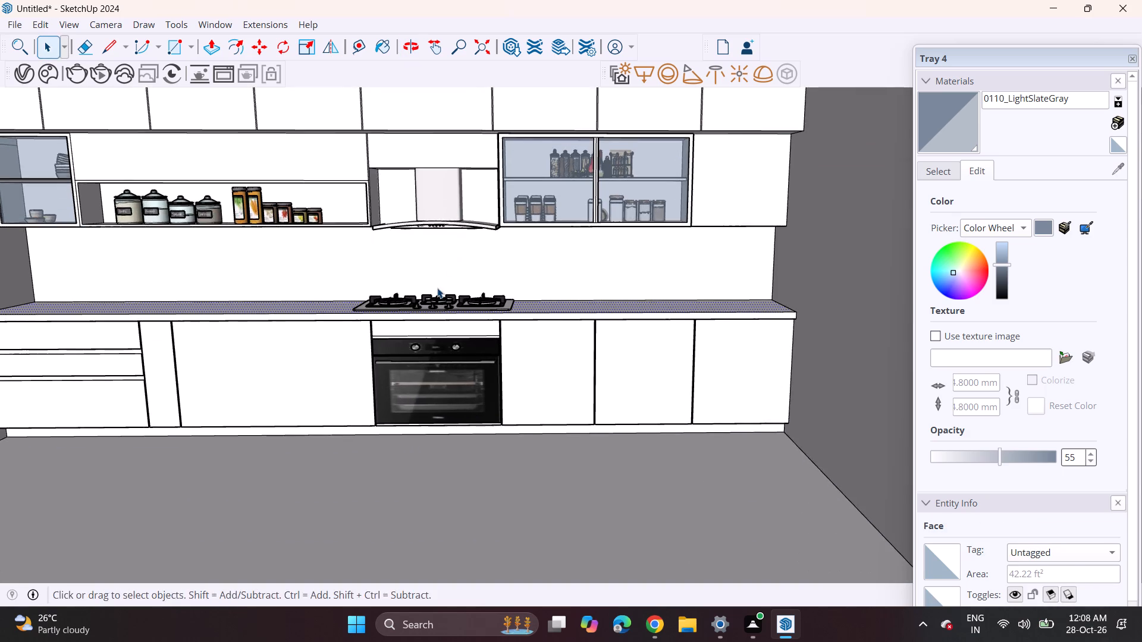
{"action": "middle_click_drag", "start_coordinate": [443, 288], "coordinate": [462, 334]}
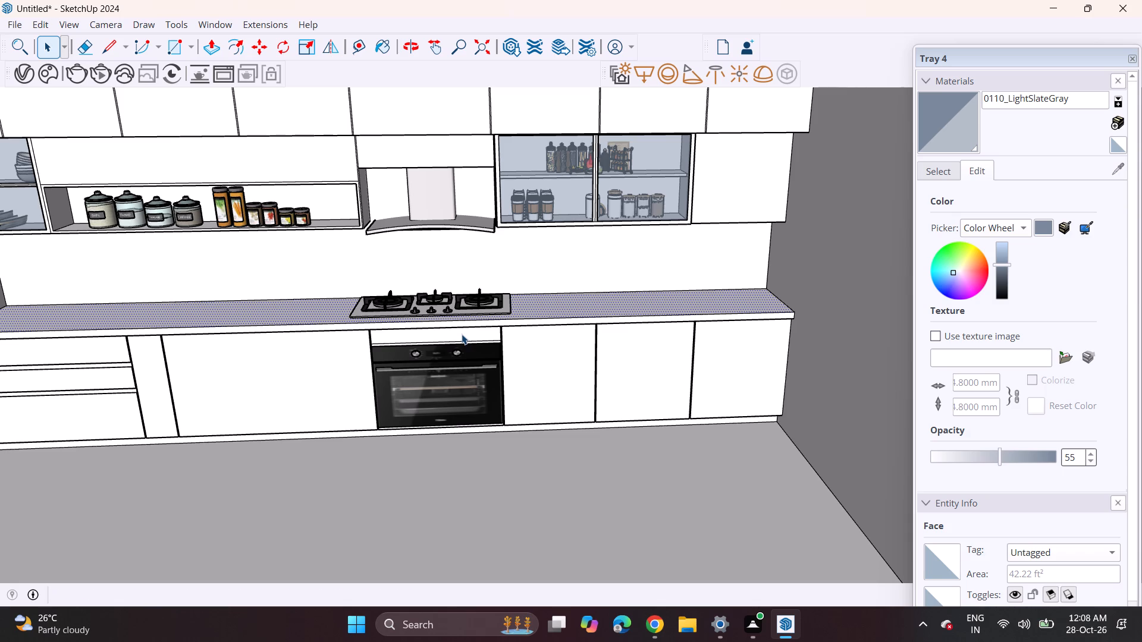
{"action": "left_click", "coordinate": [175, 42]}
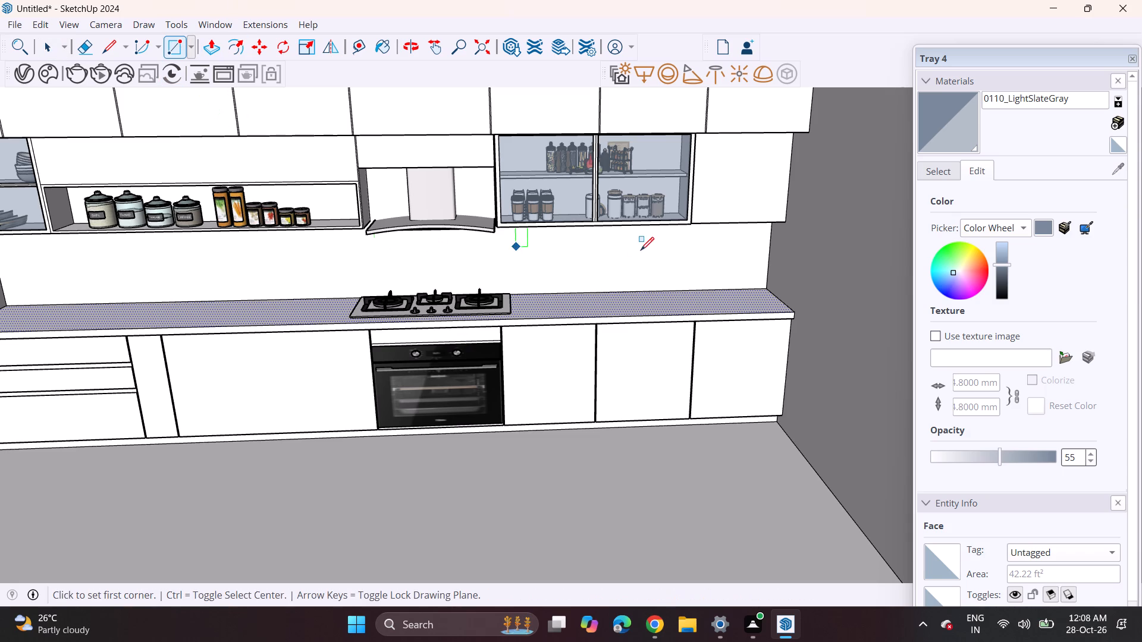
{"action": "middle_click_drag", "start_coordinate": [637, 252], "coordinate": [629, 325]}
{"action": "middle_click_drag", "start_coordinate": [650, 338], "coordinate": [645, 192]}
{"action": "middle_click_drag", "start_coordinate": [670, 414], "coordinate": [672, 411]}
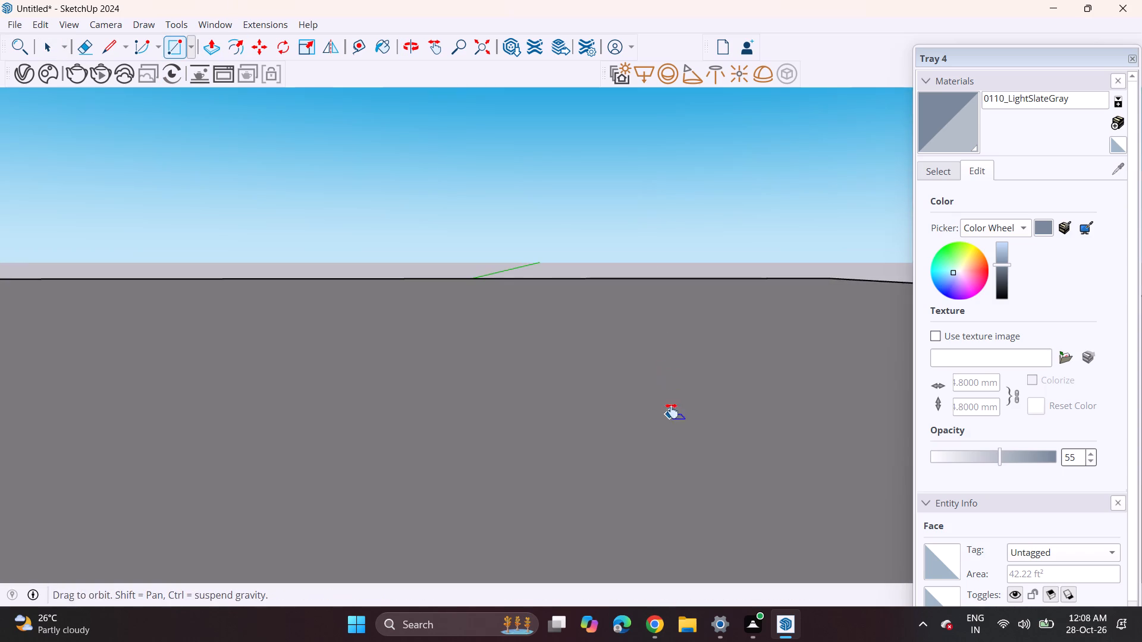
{"action": "middle_click_drag", "start_coordinate": [672, 411], "coordinate": [647, 197]}
{"action": "scroll", "coordinate": [664, 421], "scroll_direction": "up", "scroll_amount": 1}
{"action": "middle_click_drag", "start_coordinate": [663, 410], "coordinate": [552, 206], "text": "shift"}
{"action": "middle_click_drag", "start_coordinate": [566, 472], "coordinate": [469, 240]}
{"action": "scroll", "coordinate": [552, 426], "scroll_direction": "up", "scroll_amount": 1, "text": "shift"}
{"action": "middle_click_drag", "start_coordinate": [473, 245], "coordinate": [545, 343]}
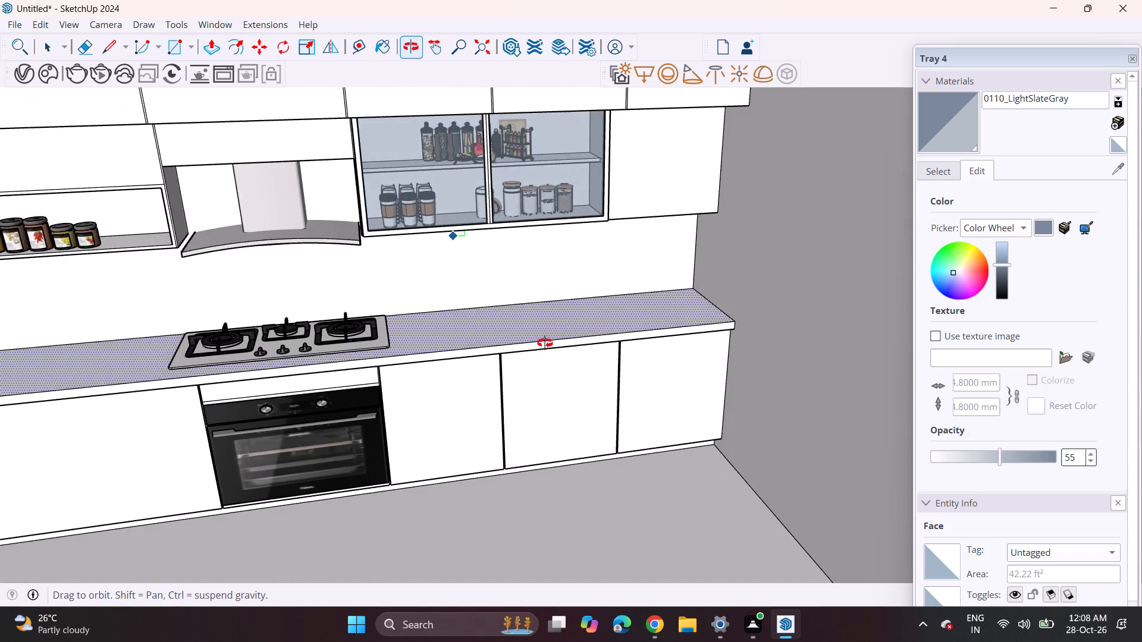
{"action": "middle_click_drag", "start_coordinate": [545, 343], "coordinate": [544, 346]}
{"action": "scroll", "coordinate": [656, 321], "scroll_direction": "up", "scroll_amount": 3}
{"action": "scroll", "coordinate": [700, 310], "scroll_direction": "down", "scroll_amount": 1}
{"action": "scroll", "coordinate": [700, 310], "scroll_direction": "up", "scroll_amount": 4}
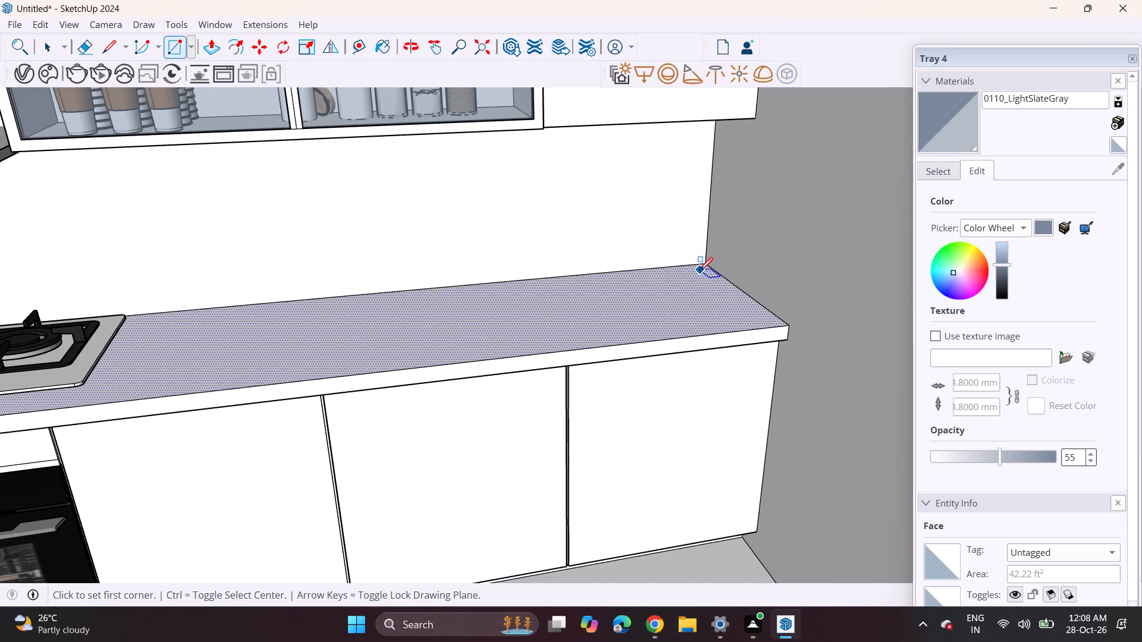
{"action": "left_click", "coordinate": [699, 270]}
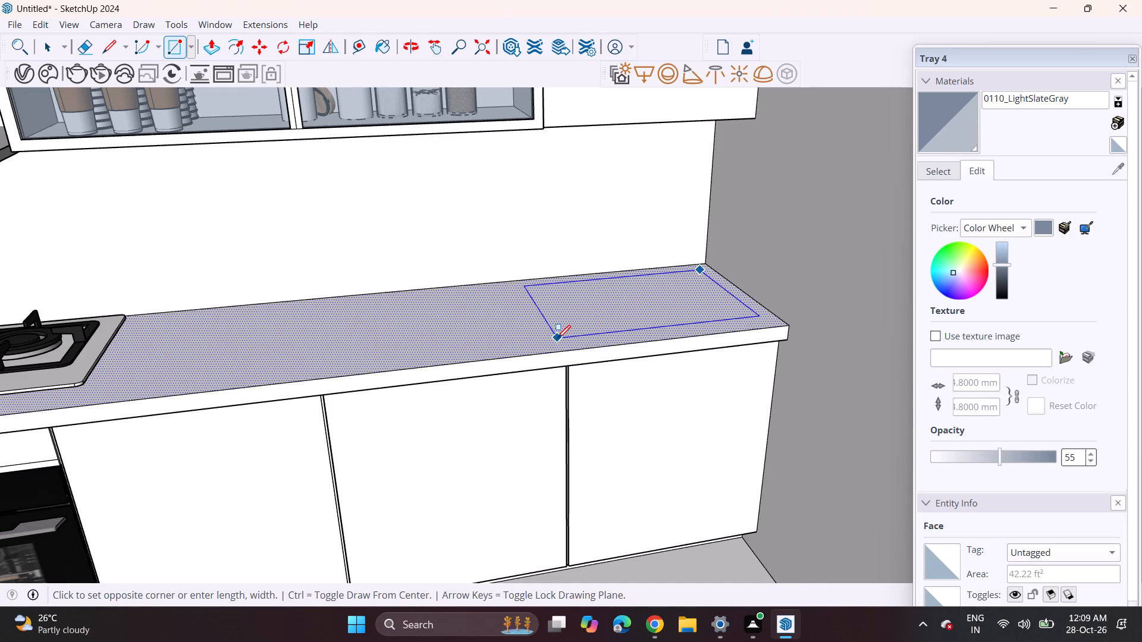
{"action": "left_click", "coordinate": [516, 348]}
Push the rectangle down into the worktop to form a recess for the sink.
{"action": "left_click", "coordinate": [206, 50]}
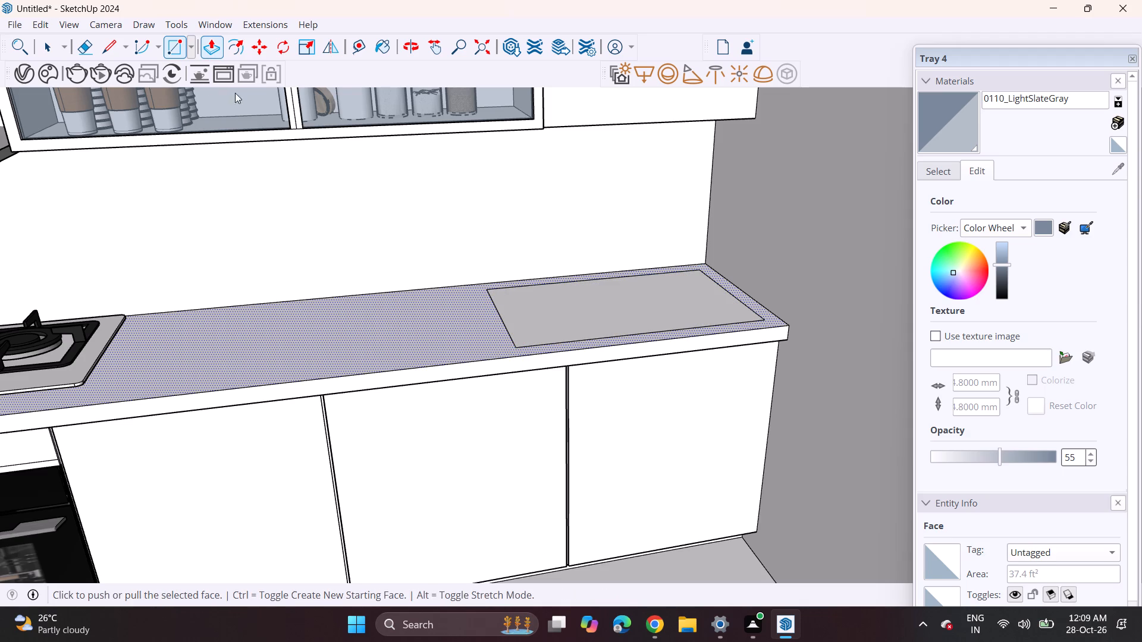
{"action": "key", "text": "Escape"}
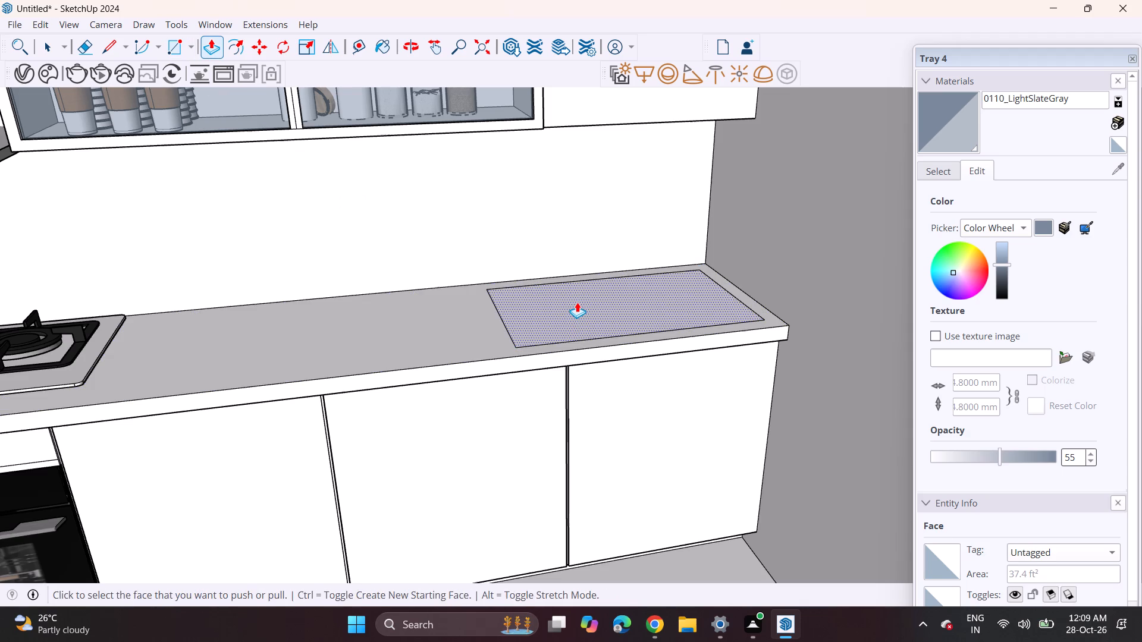
{"action": "left_click", "coordinate": [577, 302]}
{"action": "left_click", "coordinate": [594, 394]}
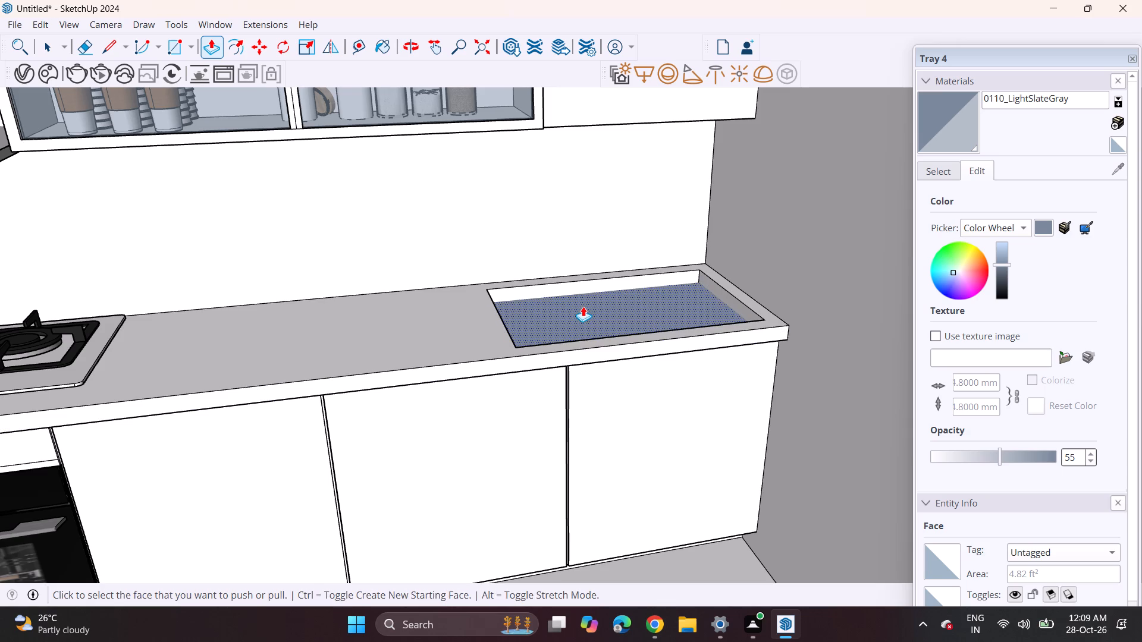
{"action": "left_click", "coordinate": [583, 306]}
{"action": "key", "text": "Escape"}
Import the Lavabo+PJS03+WE#GW+600x400x120 sink model from Downloads and place it in the worktop recess.
{"action": "left_click", "coordinate": [15, 23]}
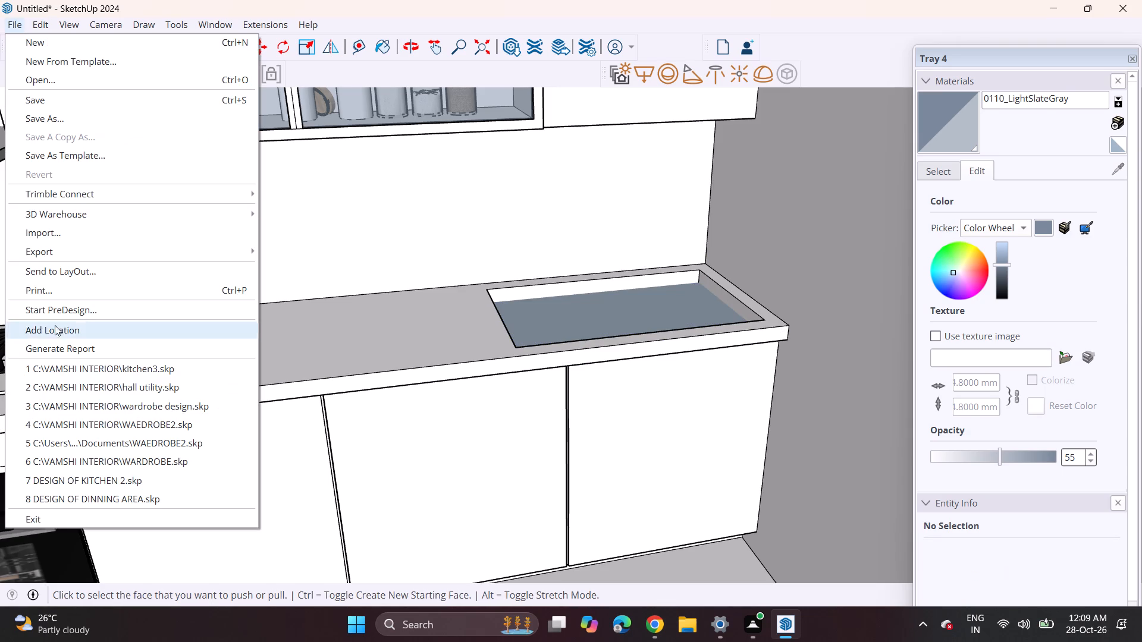
{"action": "left_click", "coordinate": [65, 233]}
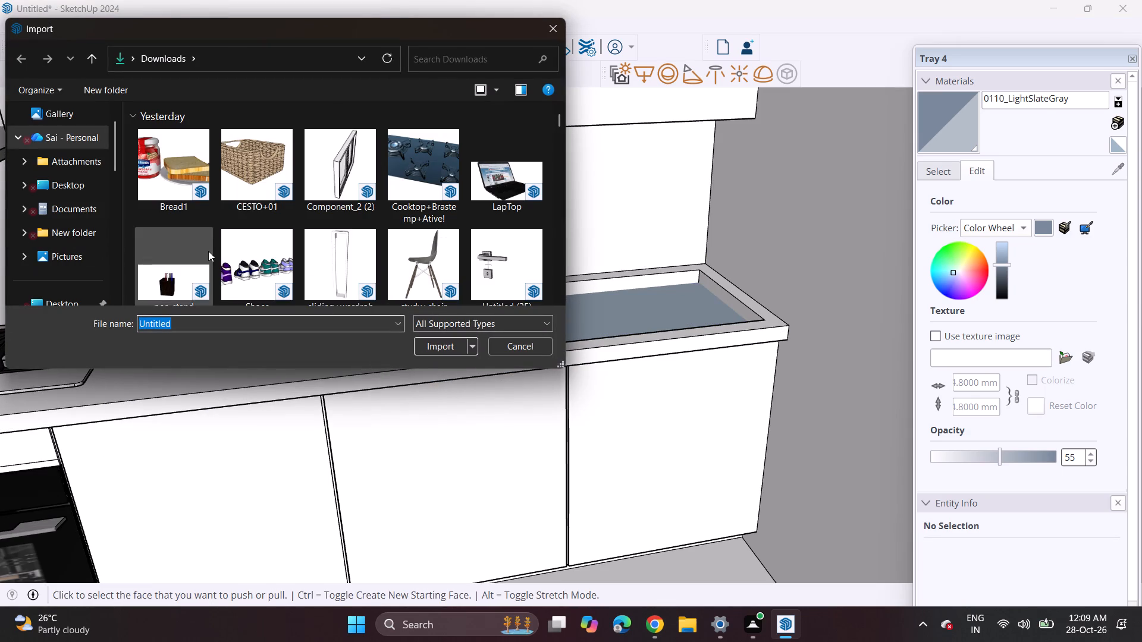
{"action": "scroll", "coordinate": [277, 230], "scroll_direction": "down", "scroll_amount": 4}
{"action": "scroll", "coordinate": [306, 232], "scroll_direction": "up", "scroll_amount": 1}
{"action": "scroll", "coordinate": [306, 232], "scroll_direction": "down", "scroll_amount": 3}
{"action": "scroll", "coordinate": [360, 238], "scroll_direction": "down", "scroll_amount": 4}
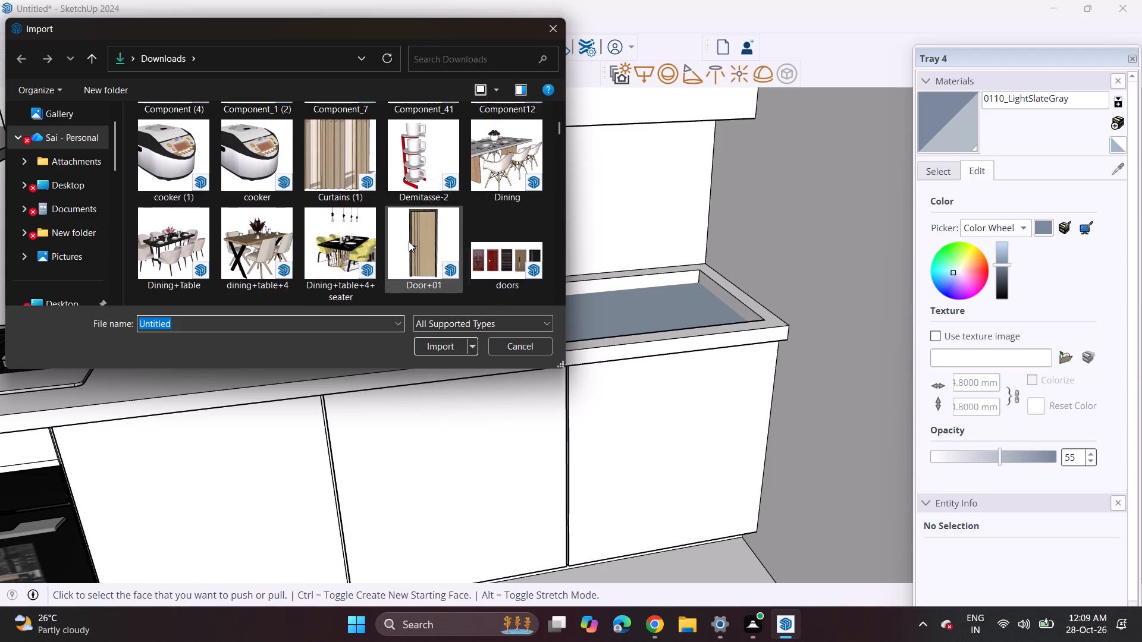
{"action": "scroll", "coordinate": [409, 241], "scroll_direction": "down", "scroll_amount": 7}
{"action": "scroll", "coordinate": [419, 241], "scroll_direction": "up", "scroll_amount": 3}
{"action": "left_click", "coordinate": [418, 156]}
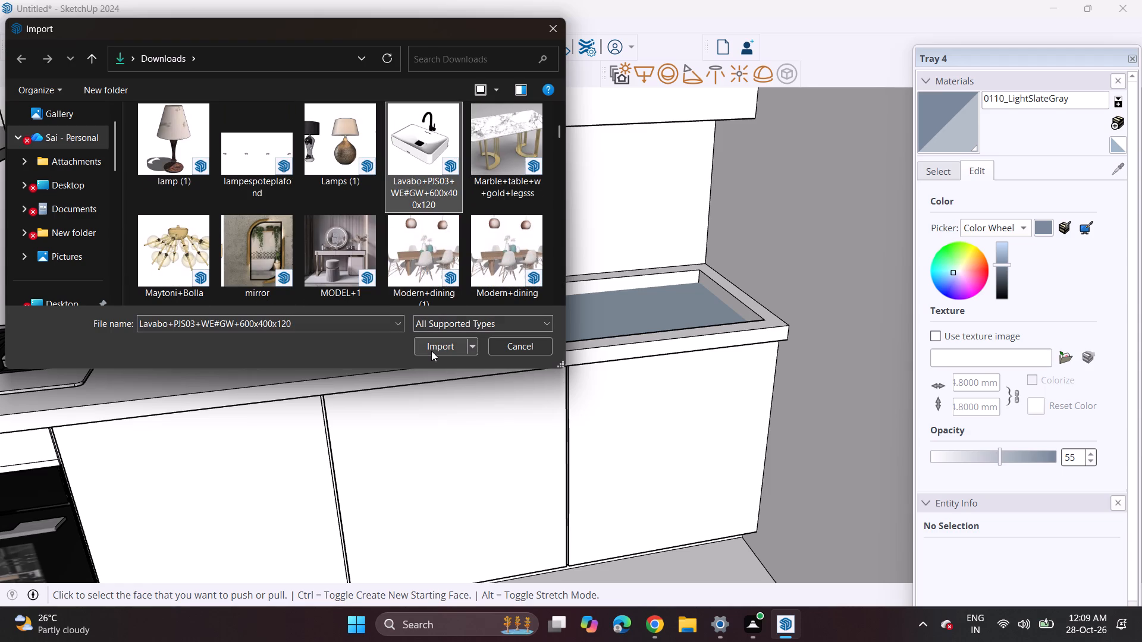
{"action": "left_click", "coordinate": [432, 345]}
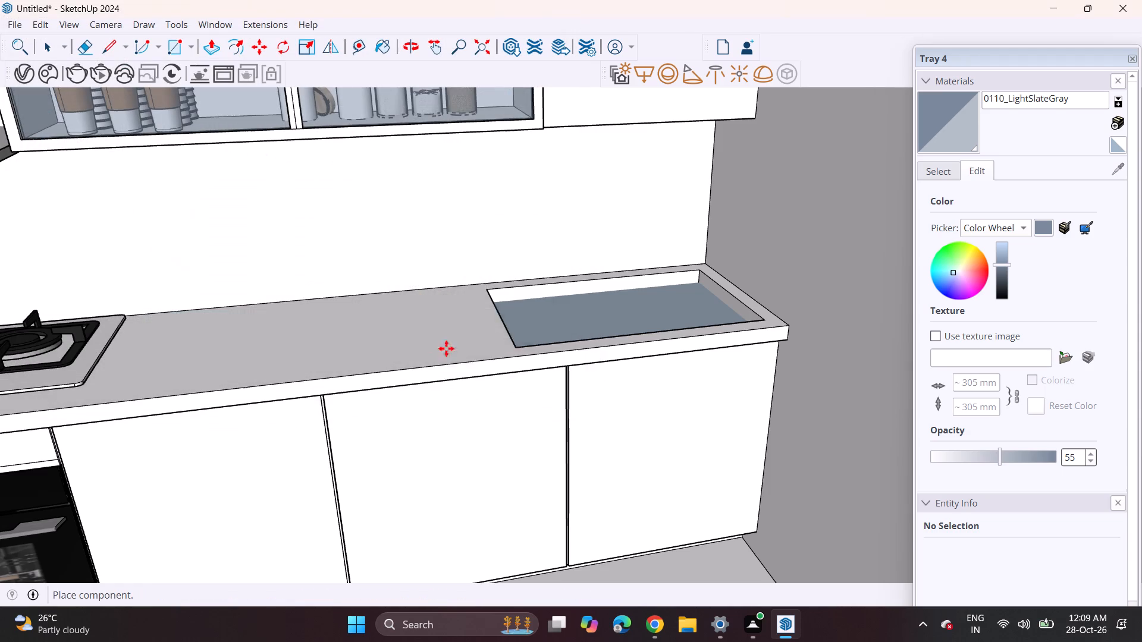
{"action": "left_click", "coordinate": [509, 314]}
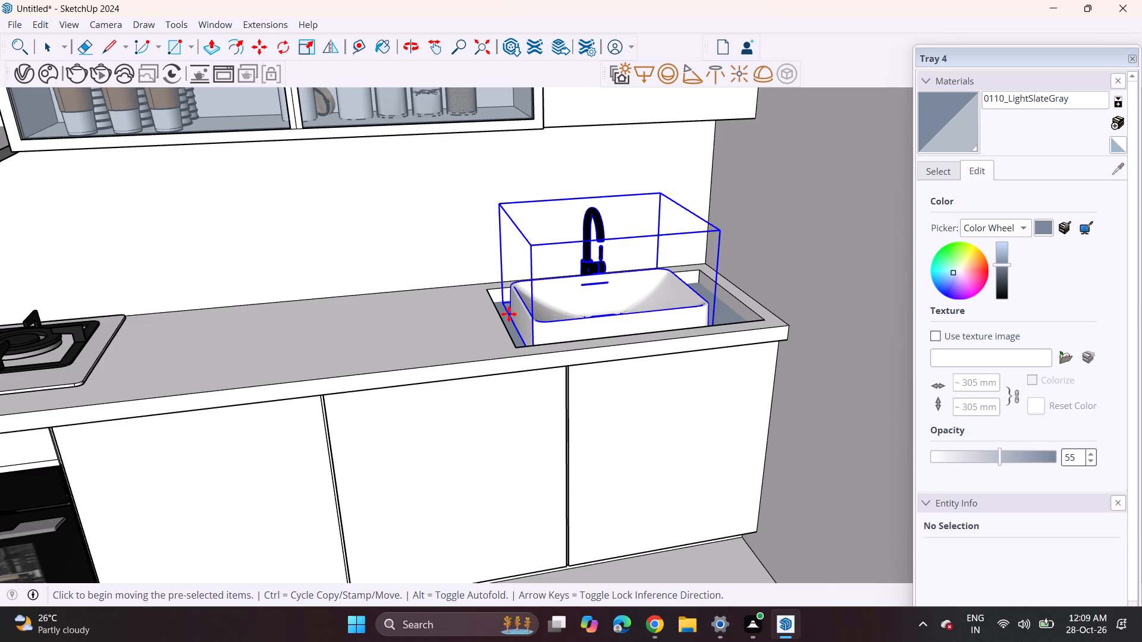
Move the sink to the recess's front corner nearest the hob and lower it until its rim sits about level with the worktop.
{"action": "scroll", "coordinate": [525, 323], "scroll_direction": "up", "scroll_amount": 9}
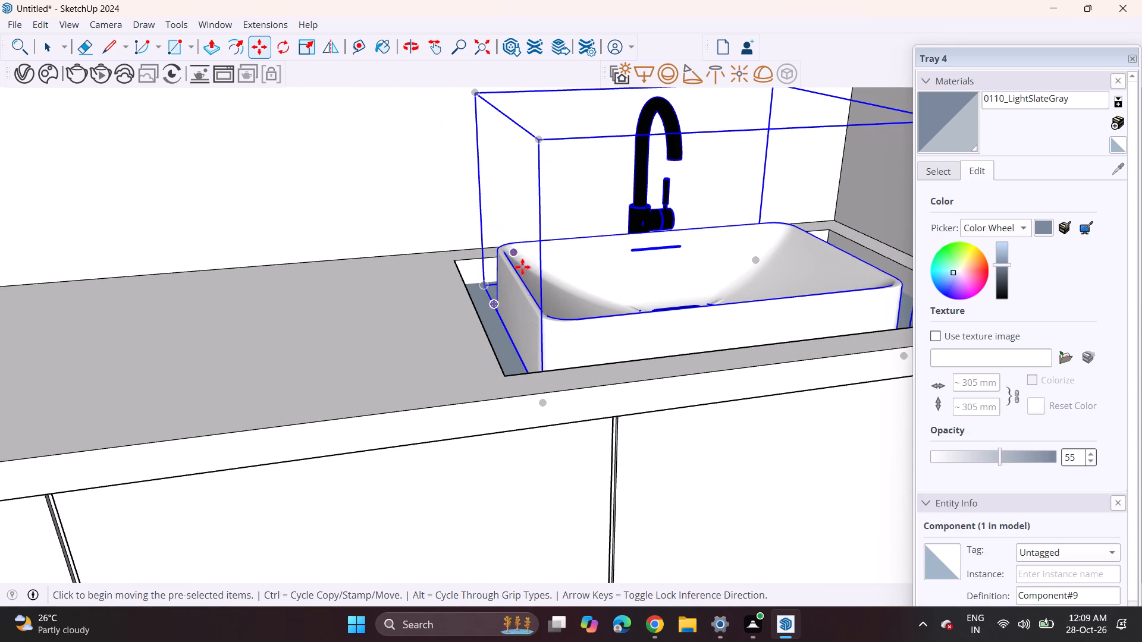
{"action": "left_click", "coordinate": [542, 316]}
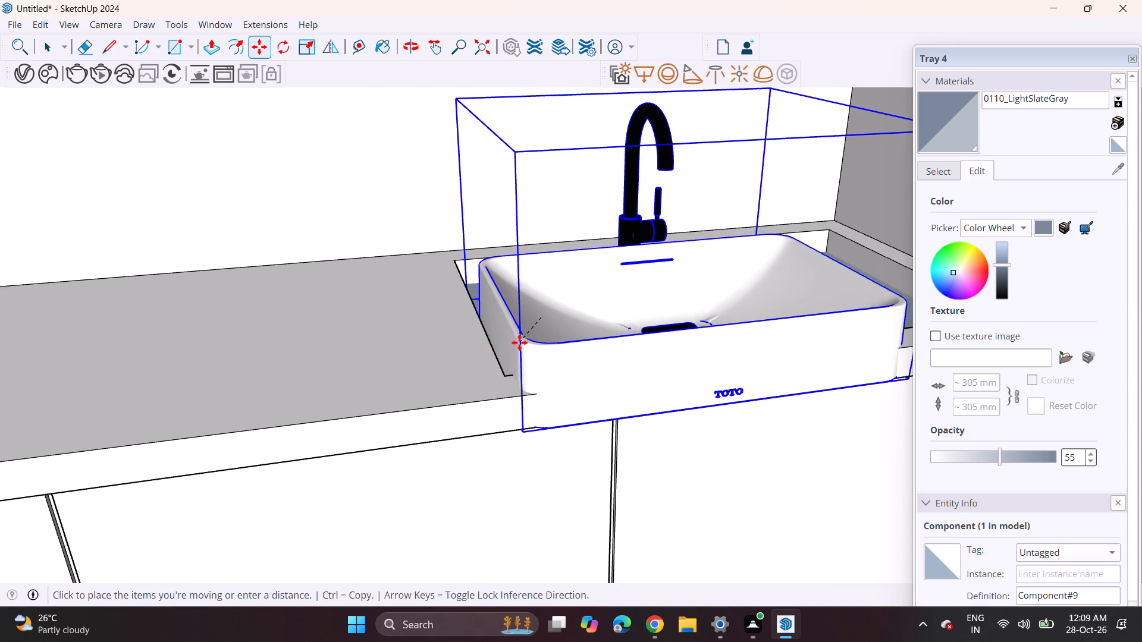
{"action": "left_click", "coordinate": [507, 325]}
{"action": "scroll", "coordinate": [516, 326], "scroll_direction": "up", "scroll_amount": 7}
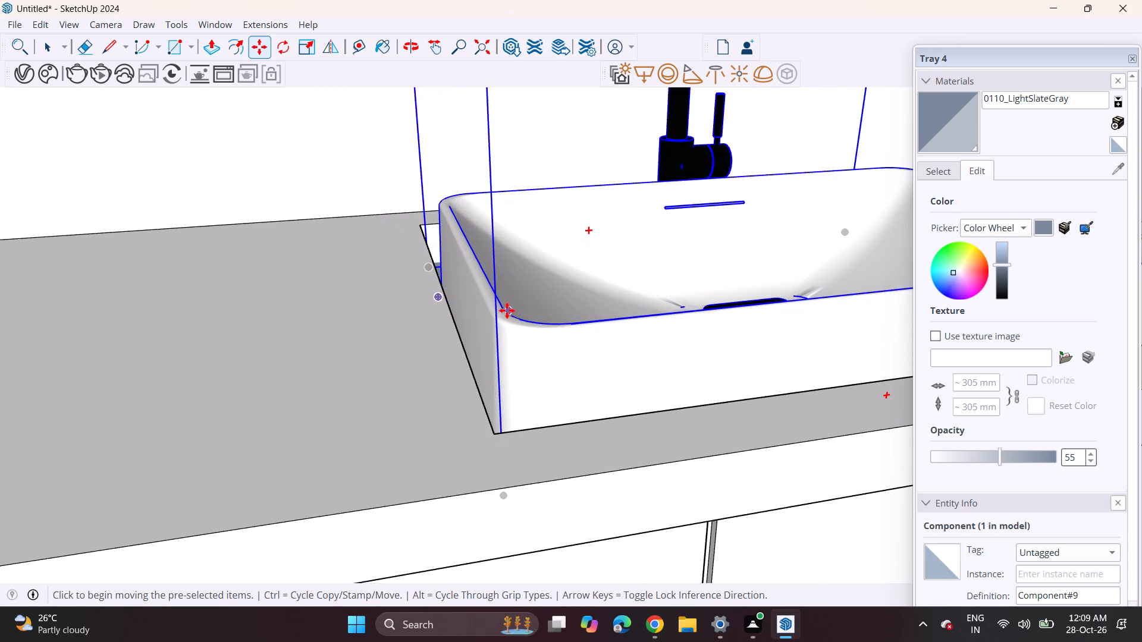
{"action": "left_click", "coordinate": [497, 289]}
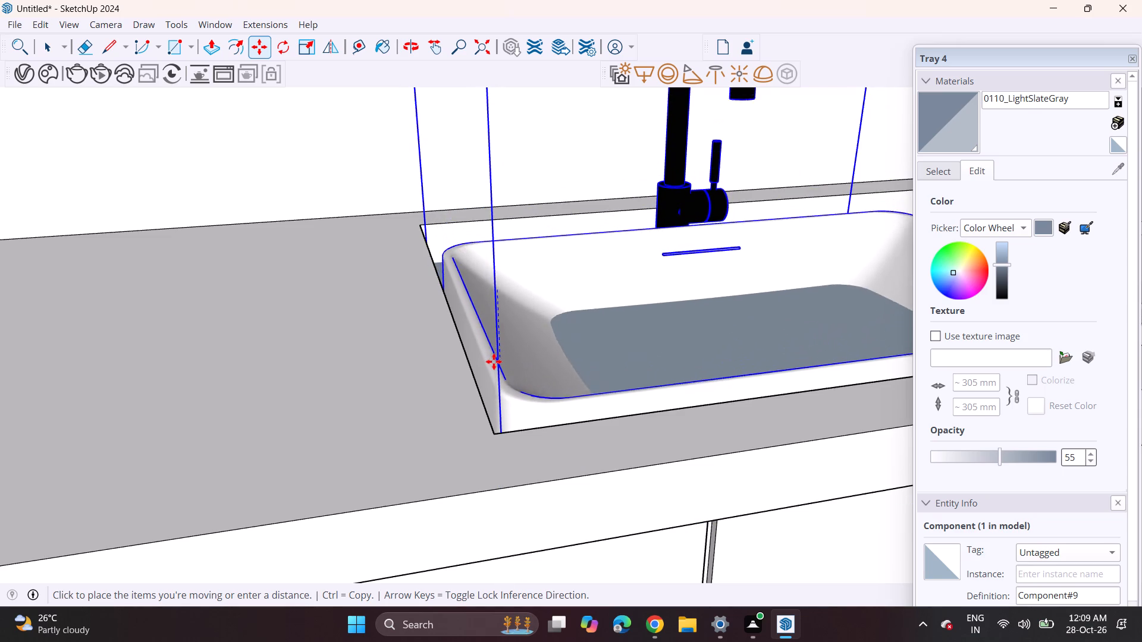
{"action": "left_click", "coordinate": [498, 370]}
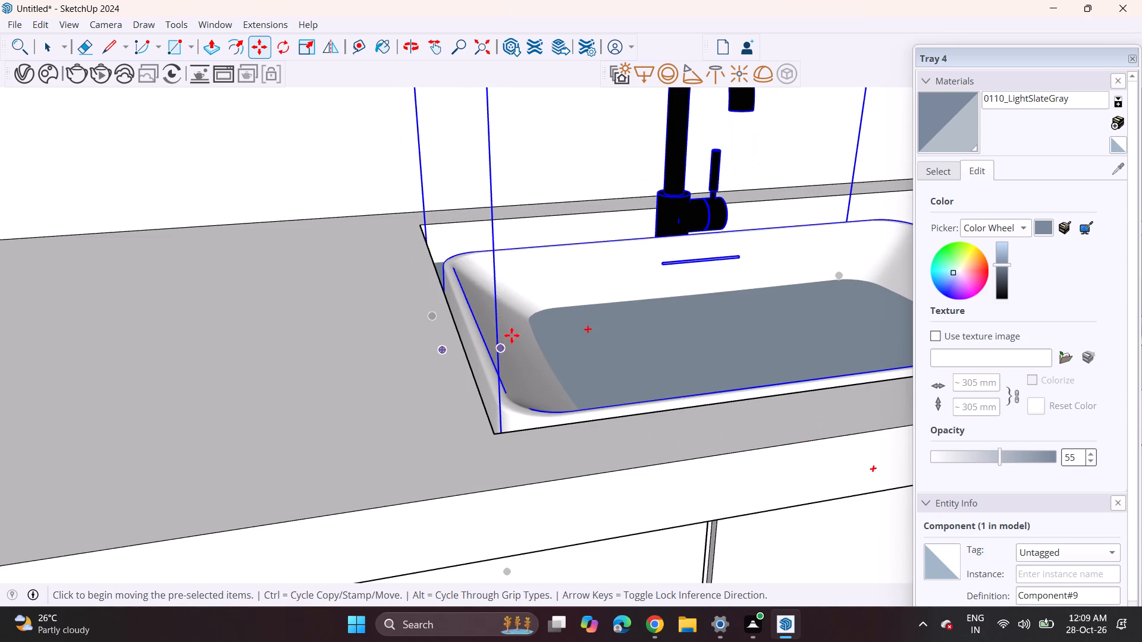
Scale the sink lengthwise along the worktop so it reaches the recess's far end.
{"action": "middle_click_drag", "start_coordinate": [507, 328], "coordinate": [373, 333]}
{"action": "scroll", "coordinate": [385, 337], "scroll_direction": "down", "scroll_amount": 5}
{"action": "middle_click_drag", "start_coordinate": [258, 328], "coordinate": [101, 357], "text": "shift"}
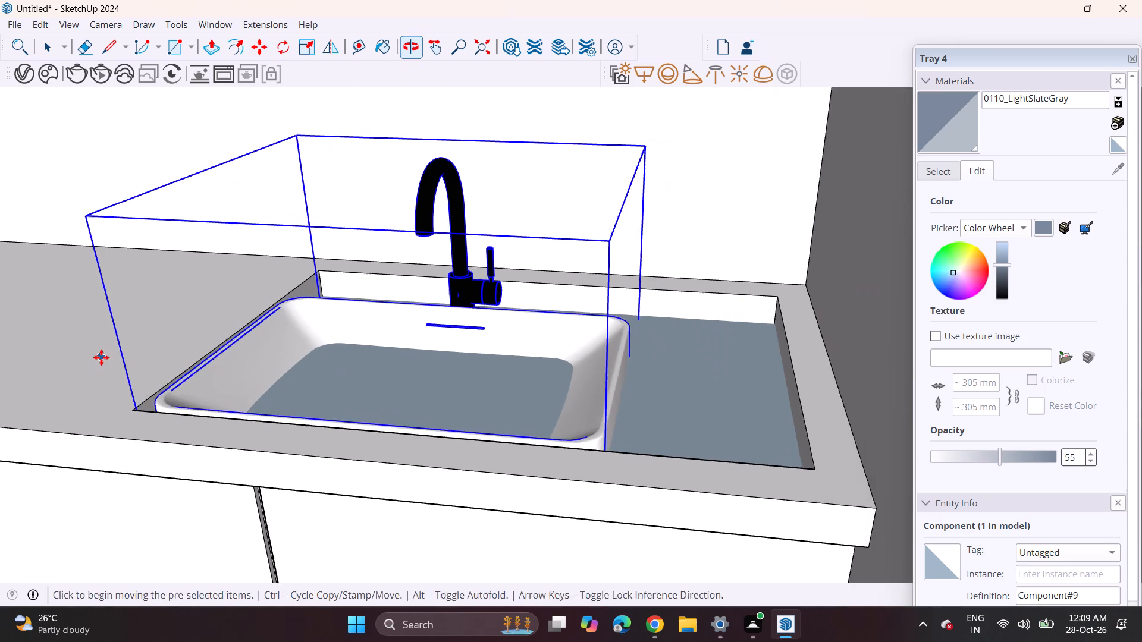
{"action": "middle_click_drag", "start_coordinate": [108, 358], "coordinate": [180, 376]}
{"action": "left_click", "coordinate": [307, 42]}
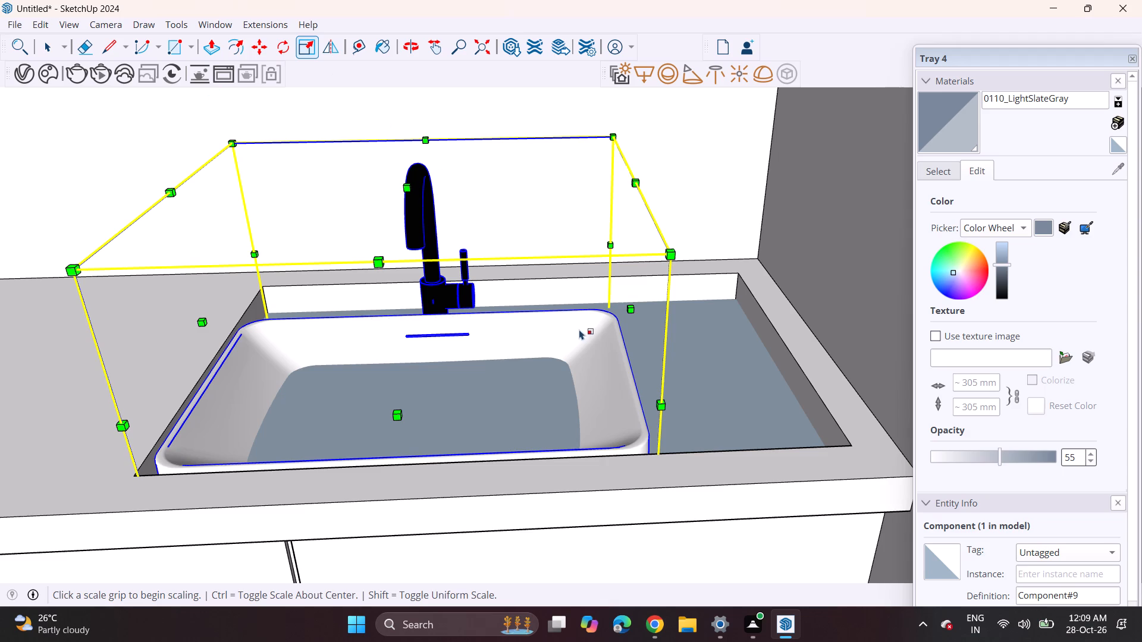
{"action": "left_click", "coordinate": [632, 307]}
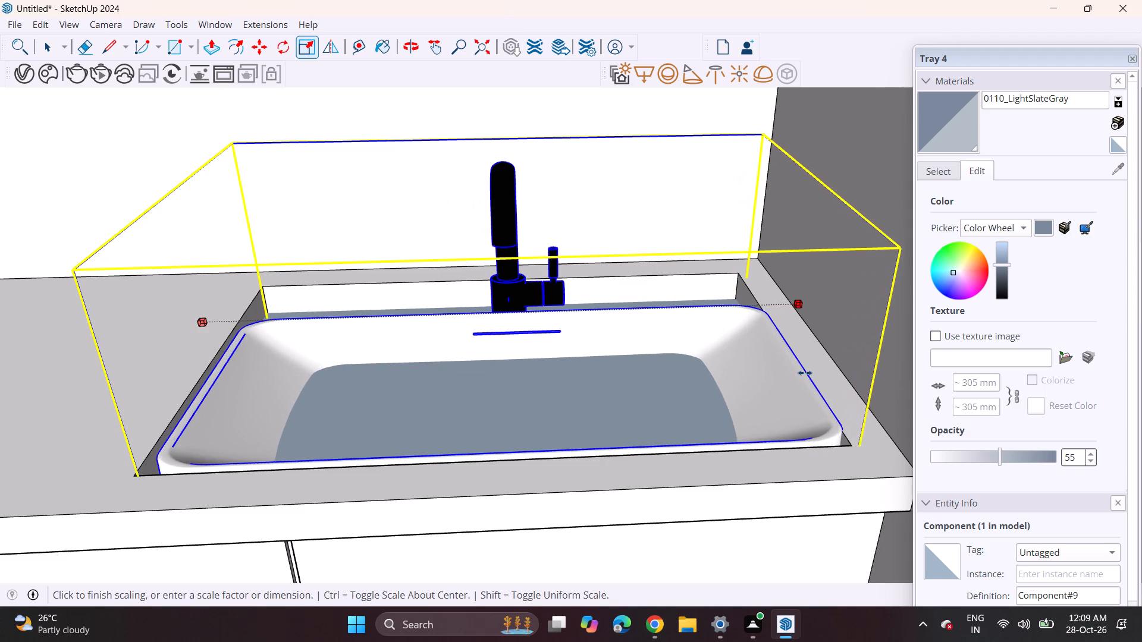
{"action": "left_click", "coordinate": [804, 374]}
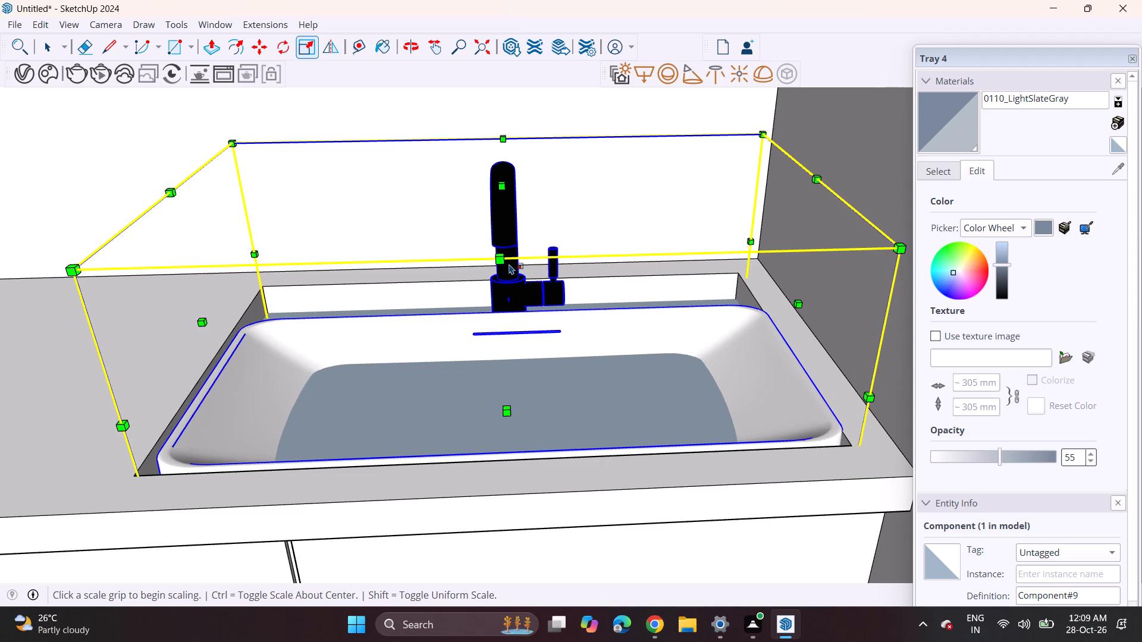
Scale the sink's depth towards the back wall so it fills the recess from front to back.
{"action": "middle_click_drag", "start_coordinate": [500, 197], "coordinate": [756, 128]}
{"action": "left_click", "coordinate": [419, 295]}
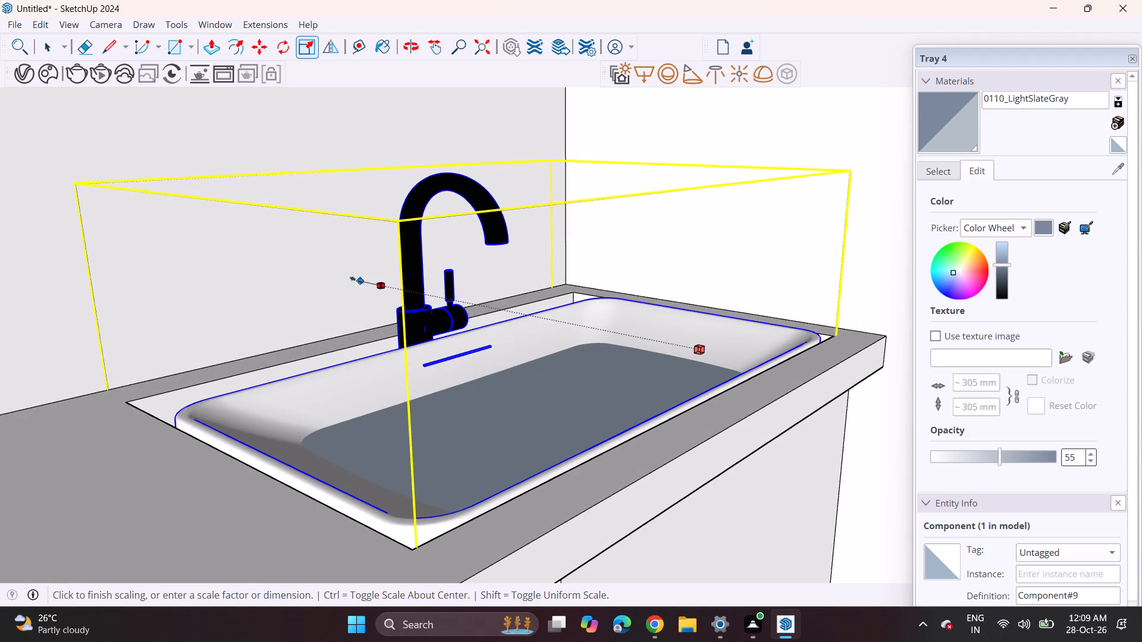
{"action": "middle_click_drag", "start_coordinate": [240, 265], "coordinate": [489, 243]}
{"action": "left_click", "coordinate": [258, 278]}
{"action": "left_click", "coordinate": [359, 314]}
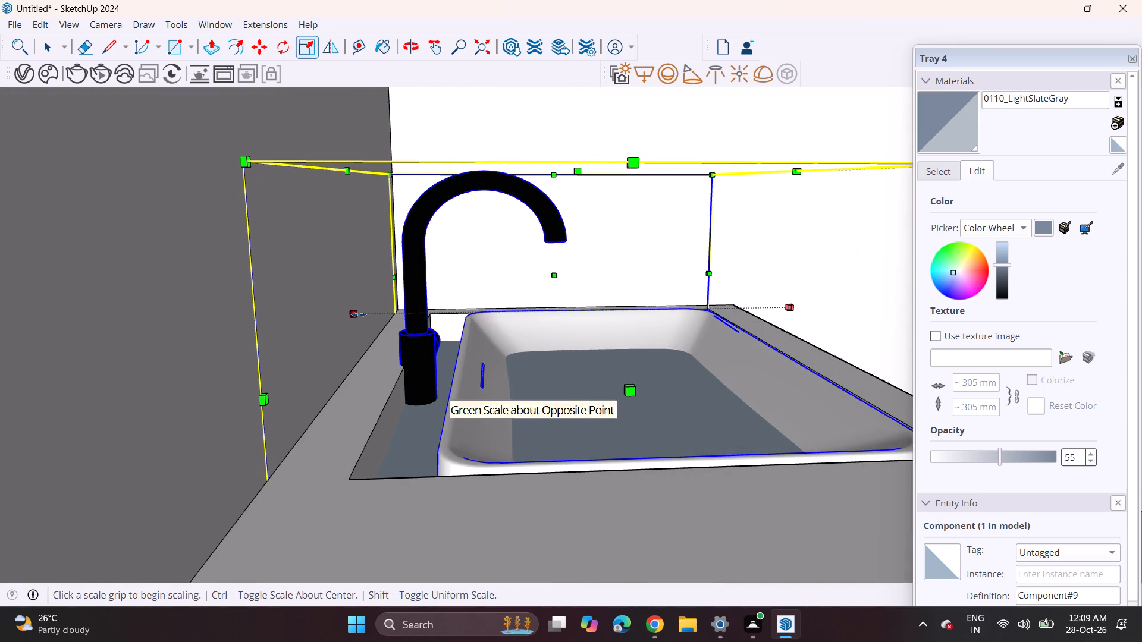
{"action": "left_click", "coordinate": [288, 312]}
Deselect the sink and examine how it fits alongside the hob, oven and the rest of the kitchen run.
{"action": "middle_click_drag", "start_coordinate": [564, 292], "coordinate": [110, 291]}
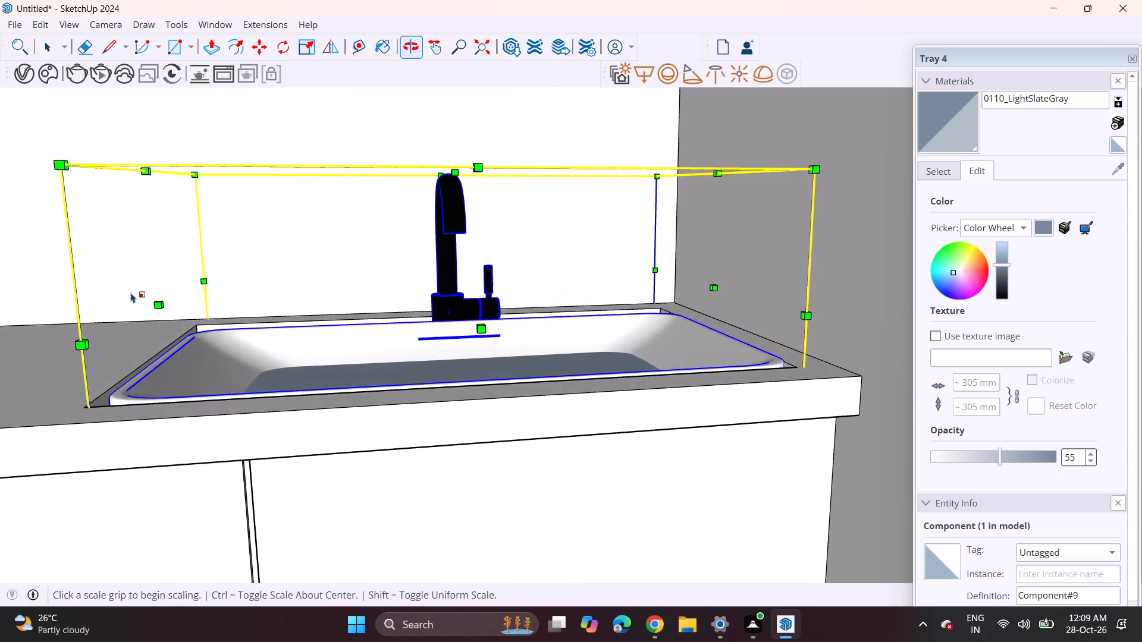
{"action": "scroll", "coordinate": [131, 292], "scroll_direction": "down", "scroll_amount": 5}
{"action": "scroll", "coordinate": [154, 348], "scroll_direction": "up", "scroll_amount": 1}
{"action": "scroll", "coordinate": [154, 354], "scroll_direction": "down", "scroll_amount": 5}
{"action": "middle_click_drag", "start_coordinate": [158, 389], "coordinate": [455, 326]}
{"action": "scroll", "coordinate": [438, 315], "scroll_direction": "down", "scroll_amount": 7}
{"action": "scroll", "coordinate": [377, 354], "scroll_direction": "up", "scroll_amount": 1}
{"action": "scroll", "coordinate": [375, 357], "scroll_direction": "down", "scroll_amount": 1}
{"action": "scroll", "coordinate": [375, 358], "scroll_direction": "up", "scroll_amount": 1}
{"action": "scroll", "coordinate": [374, 361], "scroll_direction": "down", "scroll_amount": 2}
{"action": "middle_click_drag", "start_coordinate": [390, 373], "coordinate": [528, 379], "text": "shift"}
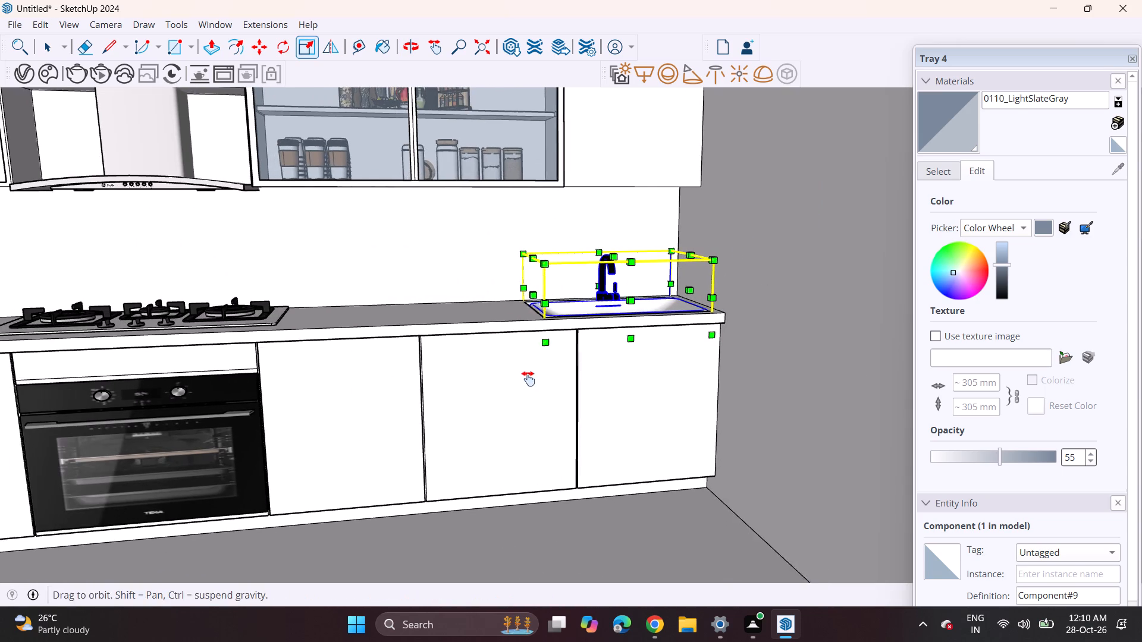
{"action": "middle_click_drag", "start_coordinate": [528, 379], "coordinate": [529, 379], "text": "shift"}
{"action": "key", "text": "space"}
{"action": "left_click", "coordinate": [440, 278]}
{"action": "scroll", "coordinate": [458, 312], "scroll_direction": "down", "scroll_amount": 4}
{"action": "middle_click_drag", "start_coordinate": [454, 356], "coordinate": [399, 366]}
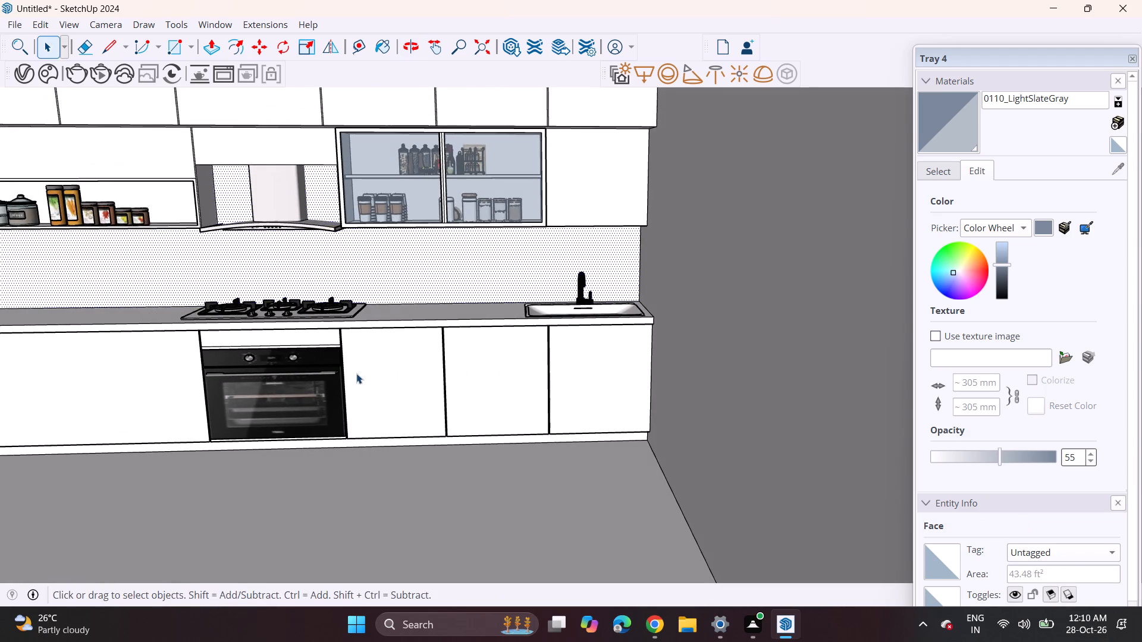
{"action": "middle_click_drag", "start_coordinate": [354, 373], "coordinate": [573, 374]}
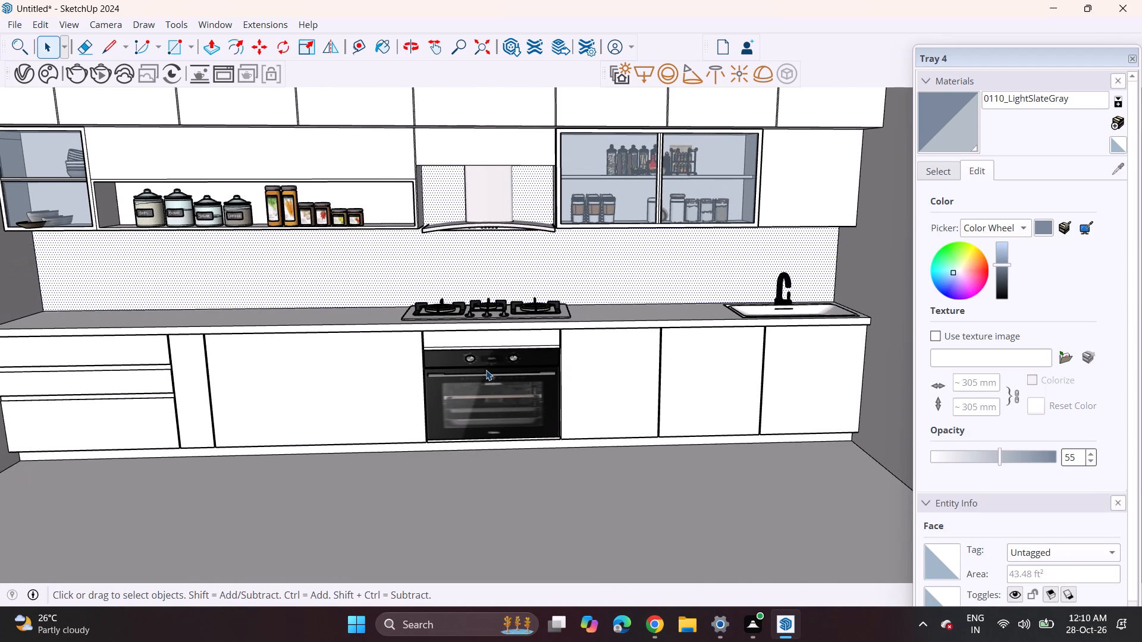
Import the wood+kitchen+tools (1) model from Downloads and place it outside the room, beside its open front.
{"action": "left_click", "coordinate": [18, 20]}
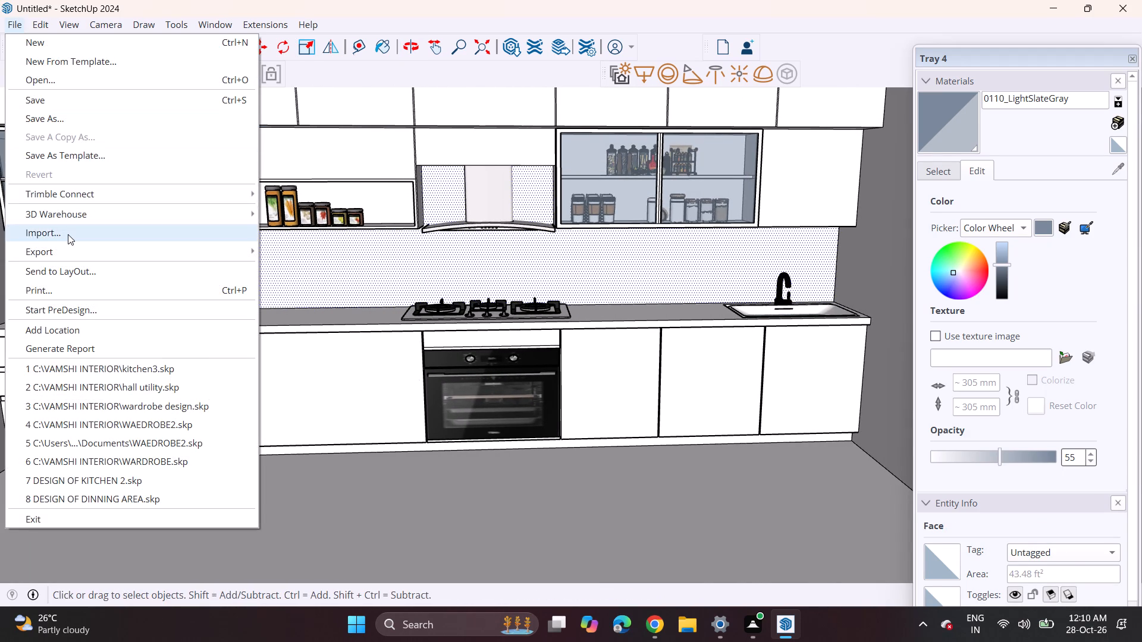
{"action": "left_click", "coordinate": [68, 234]}
{"action": "scroll", "coordinate": [287, 189], "scroll_direction": "down", "scroll_amount": 1}
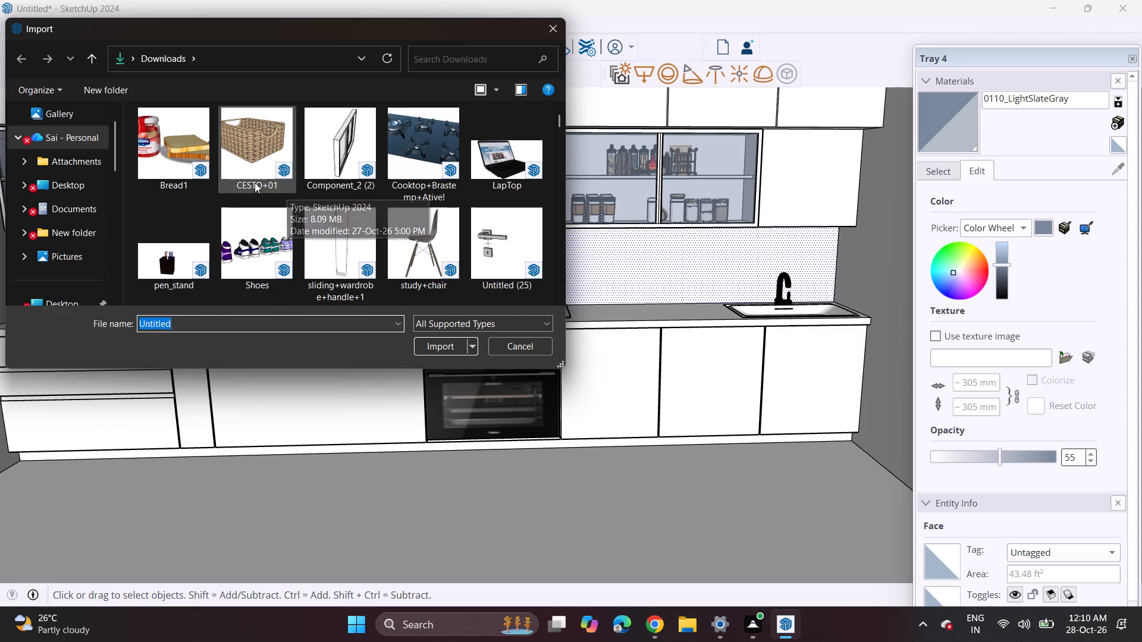
{"action": "scroll", "coordinate": [274, 224], "scroll_direction": "down", "scroll_amount": 2}
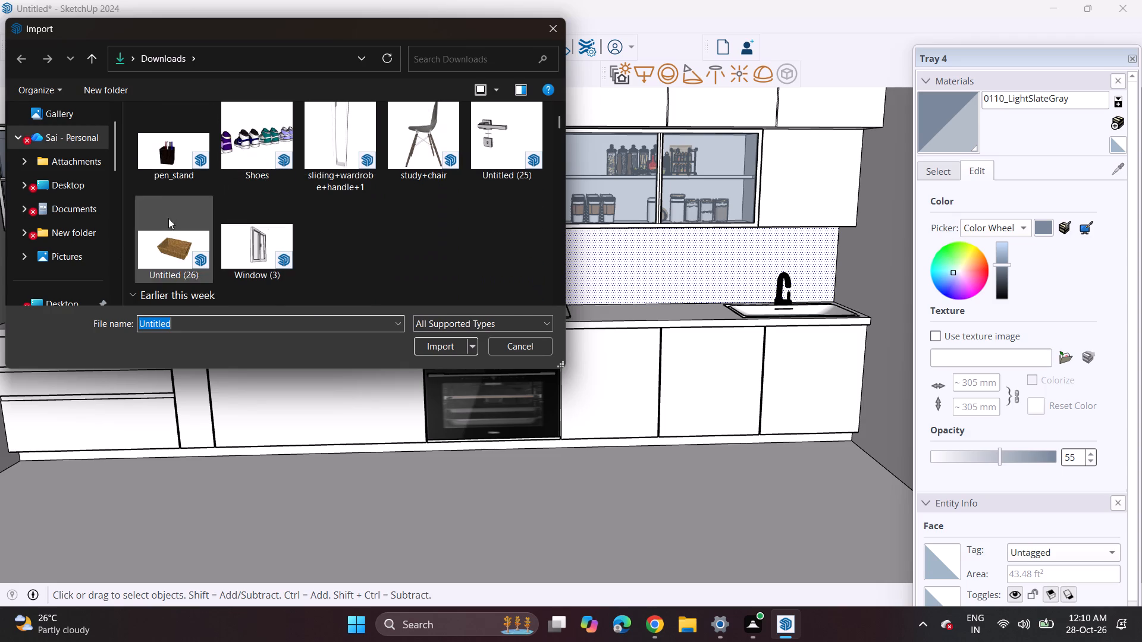
{"action": "scroll", "coordinate": [325, 166], "scroll_direction": "down", "scroll_amount": 3}
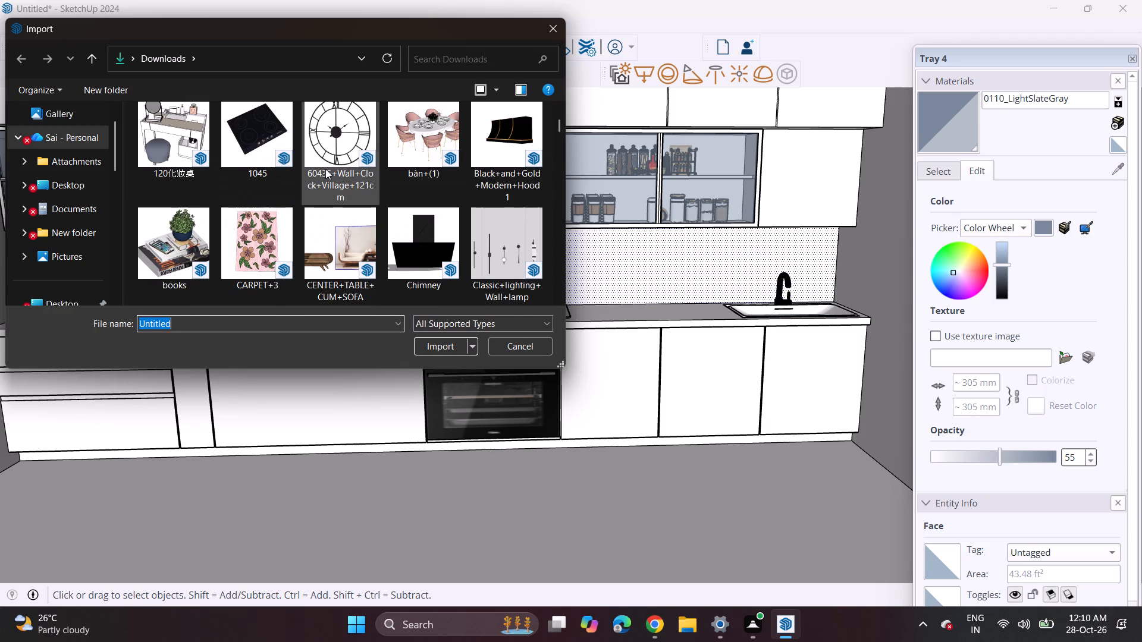
{"action": "scroll", "coordinate": [325, 171], "scroll_direction": "down", "scroll_amount": 1}
{"action": "scroll", "coordinate": [325, 175], "scroll_direction": "up", "scroll_amount": 1}
{"action": "scroll", "coordinate": [325, 175], "scroll_direction": "down", "scroll_amount": 1}
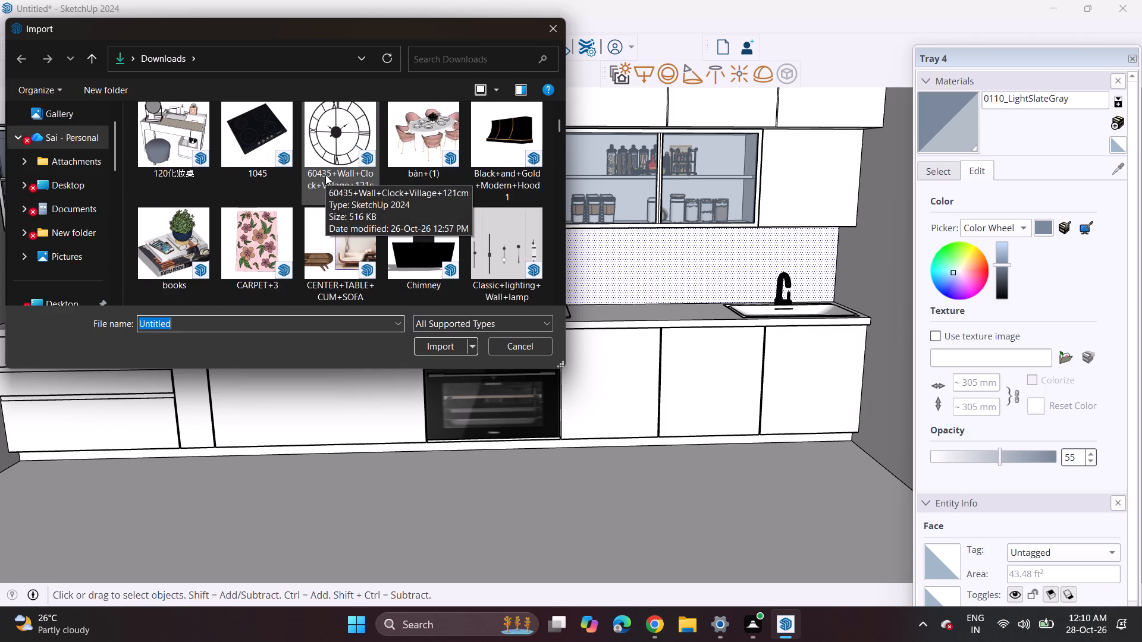
{"action": "scroll", "coordinate": [325, 175], "scroll_direction": "down", "scroll_amount": 3}
{"action": "scroll", "coordinate": [325, 175], "scroll_direction": "up", "scroll_amount": 1}
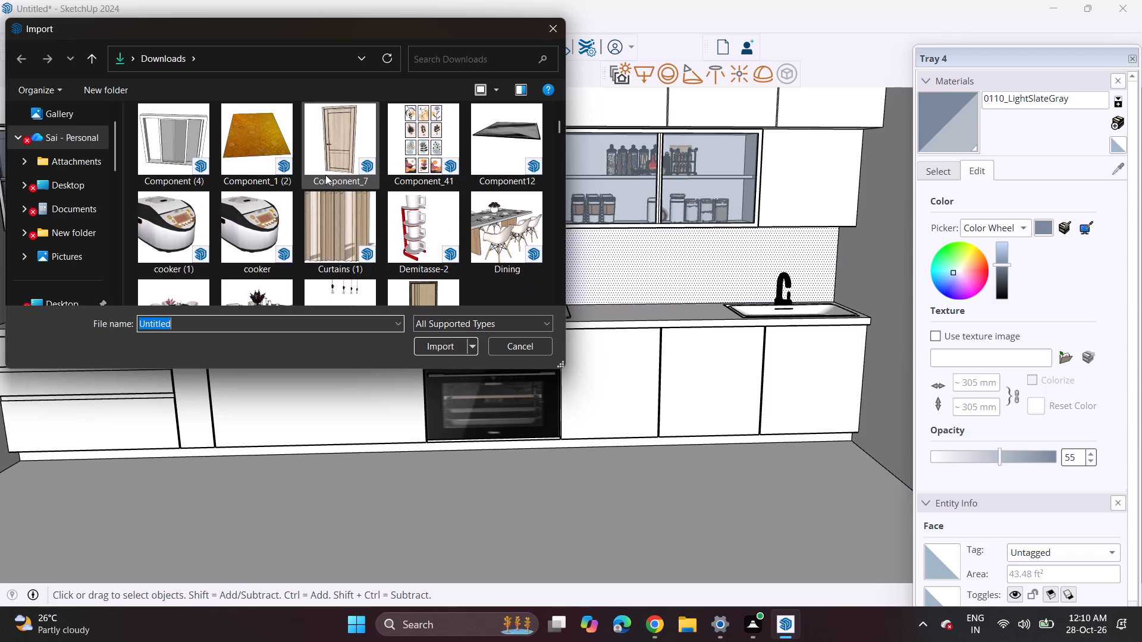
{"action": "scroll", "coordinate": [325, 175], "scroll_direction": "down", "scroll_amount": 3}
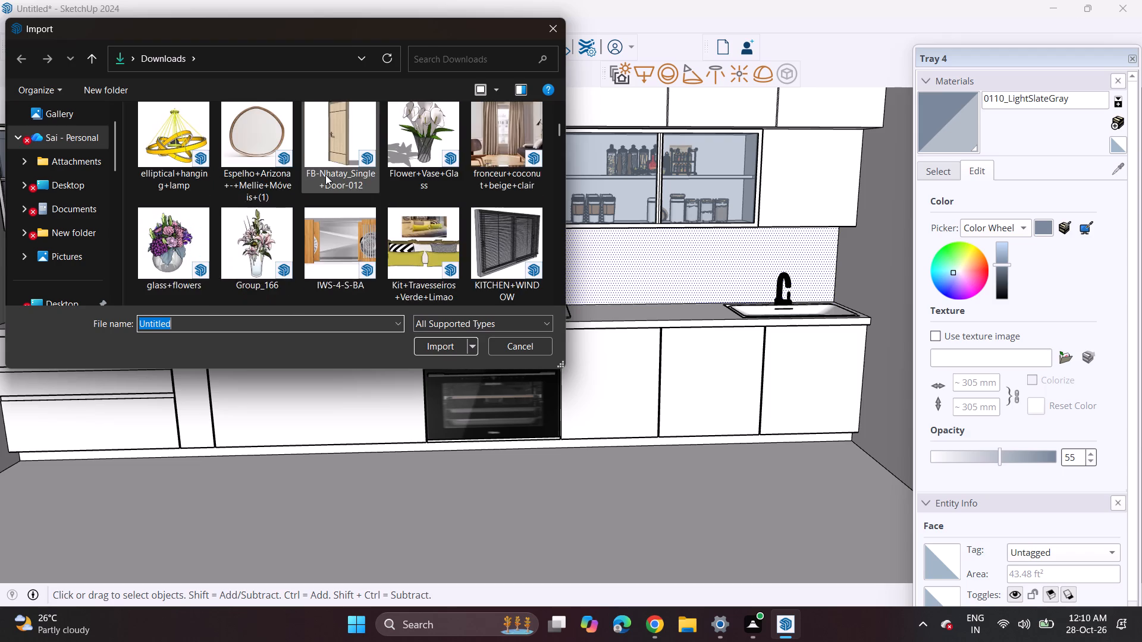
{"action": "scroll", "coordinate": [325, 175], "scroll_direction": "down", "scroll_amount": 4}
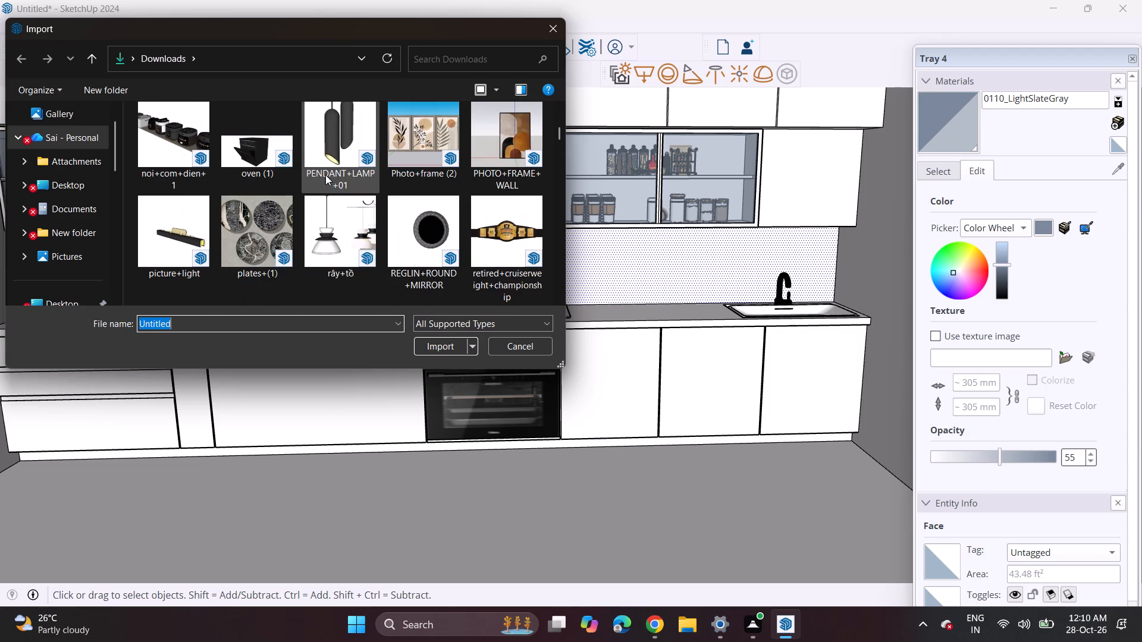
{"action": "scroll", "coordinate": [325, 175], "scroll_direction": "down", "scroll_amount": 3}
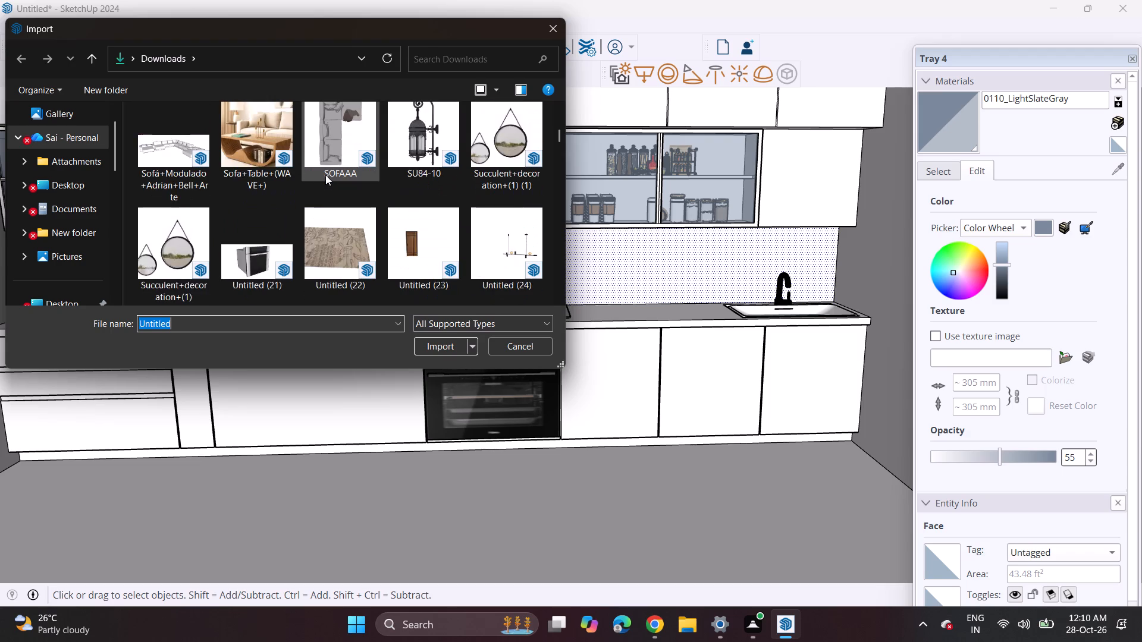
{"action": "scroll", "coordinate": [325, 175], "scroll_direction": "down", "scroll_amount": 2}
{"action": "left_click", "coordinate": [324, 150]}
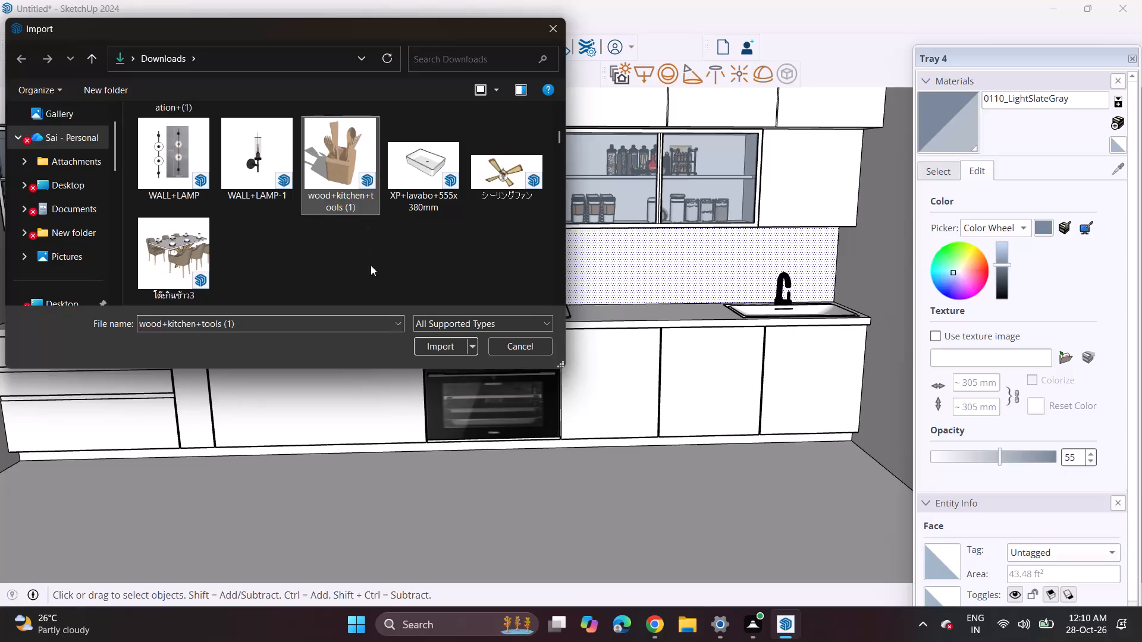
{"action": "left_click", "coordinate": [424, 341]}
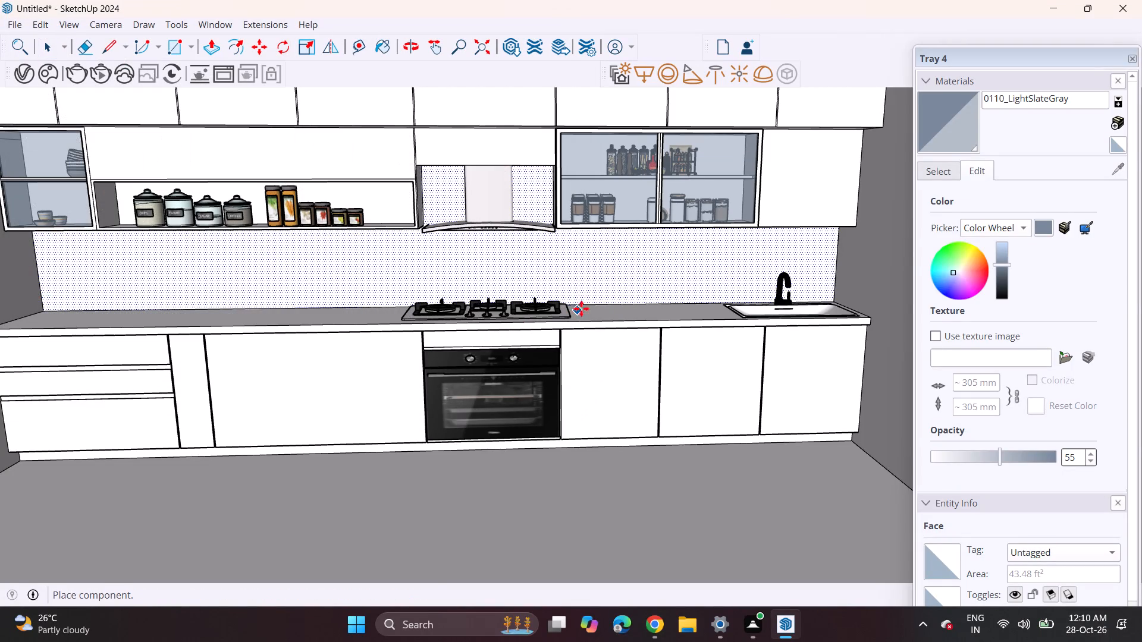
{"action": "scroll", "coordinate": [132, 542], "scroll_direction": "down", "scroll_amount": 4}
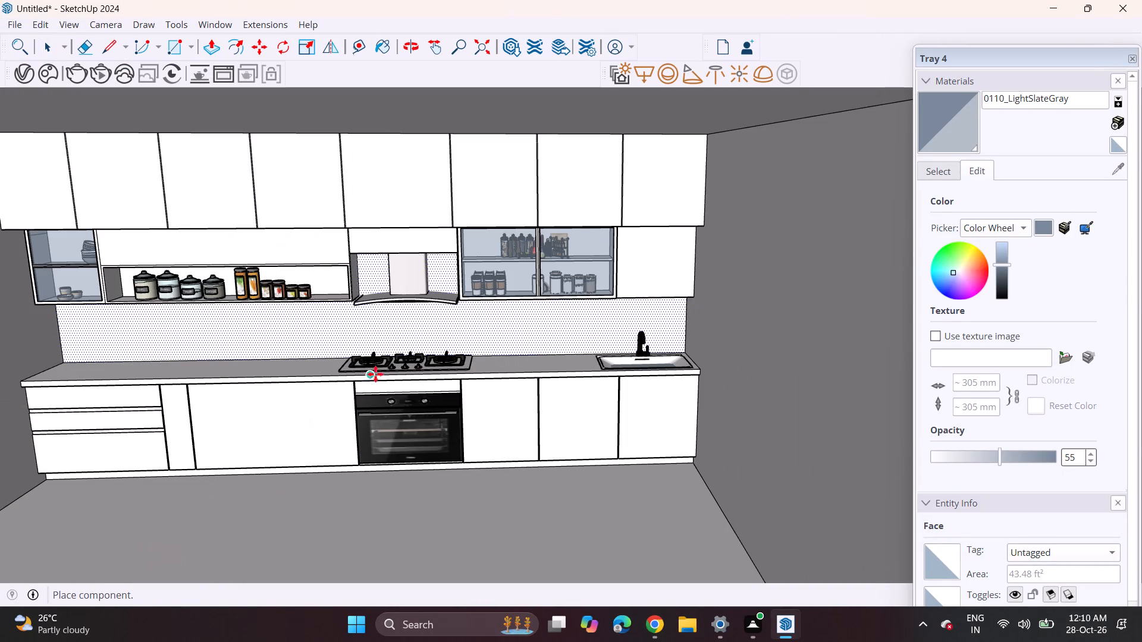
{"action": "scroll", "coordinate": [488, 371], "scroll_direction": "up", "scroll_amount": 1}
{"action": "scroll", "coordinate": [487, 372], "scroll_direction": "down", "scroll_amount": 7}
{"action": "left_click", "coordinate": [417, 411]}
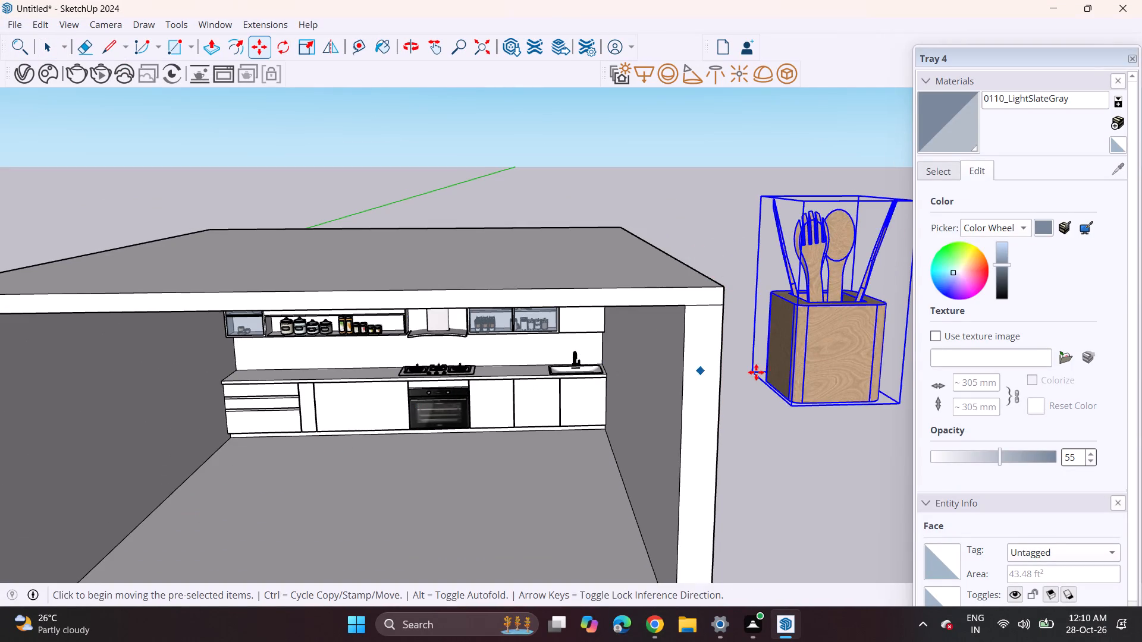
Scale the wooden utensil holder down uniformly from its corner to a small countertop size.
{"action": "left_click", "coordinate": [308, 36]}
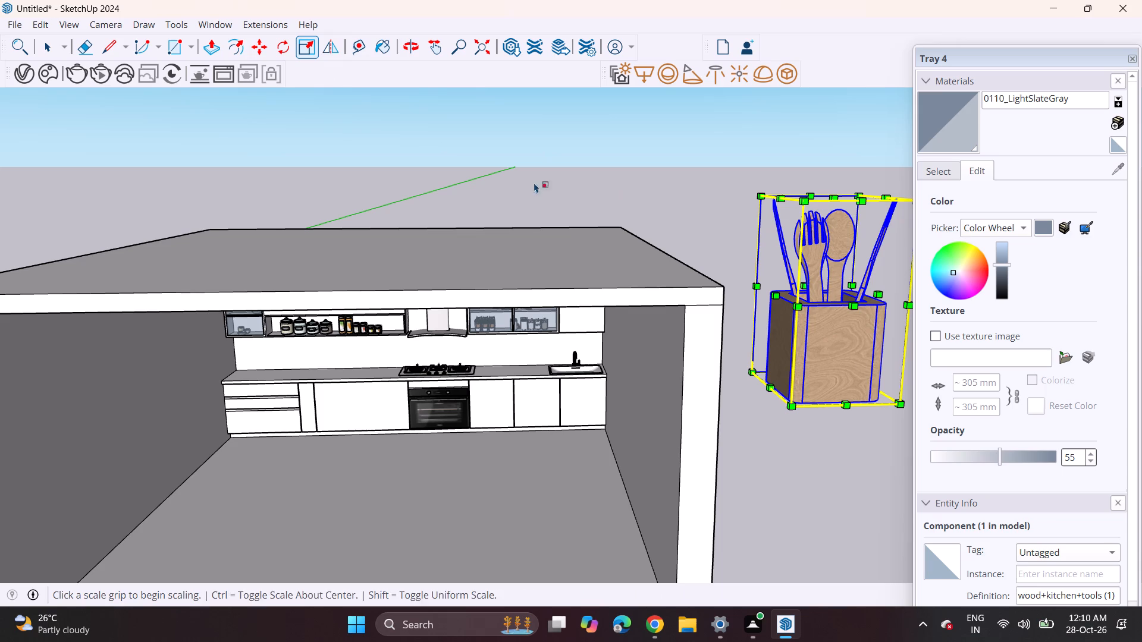
{"action": "left_click", "coordinate": [764, 193]}
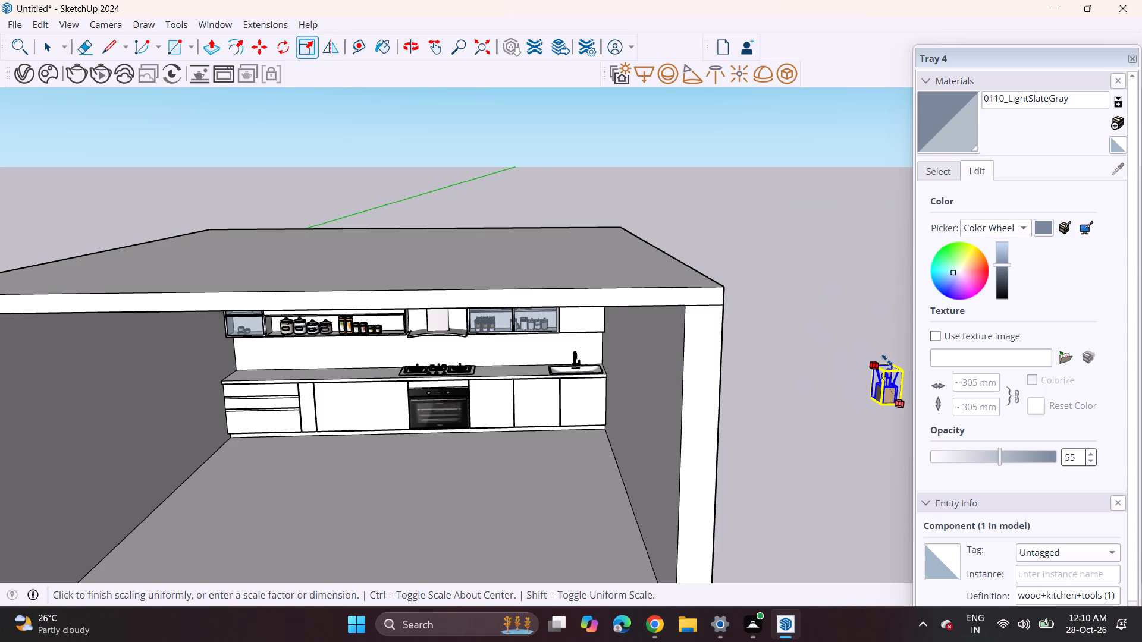
{"action": "left_click", "coordinate": [902, 383]}
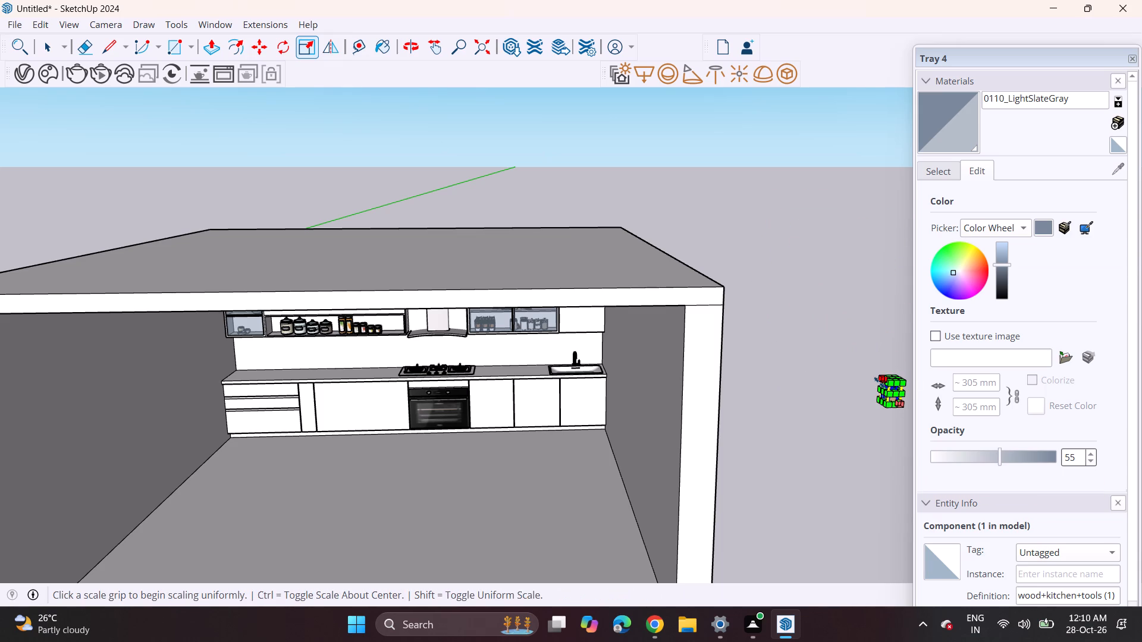
{"action": "left_click", "coordinate": [879, 382]}
{"action": "left_click", "coordinate": [888, 389]}
Move the utensil holder onto the worktop between the gas hob and the sink, clear of the hob's edge.
{"action": "left_click", "coordinate": [265, 48]}
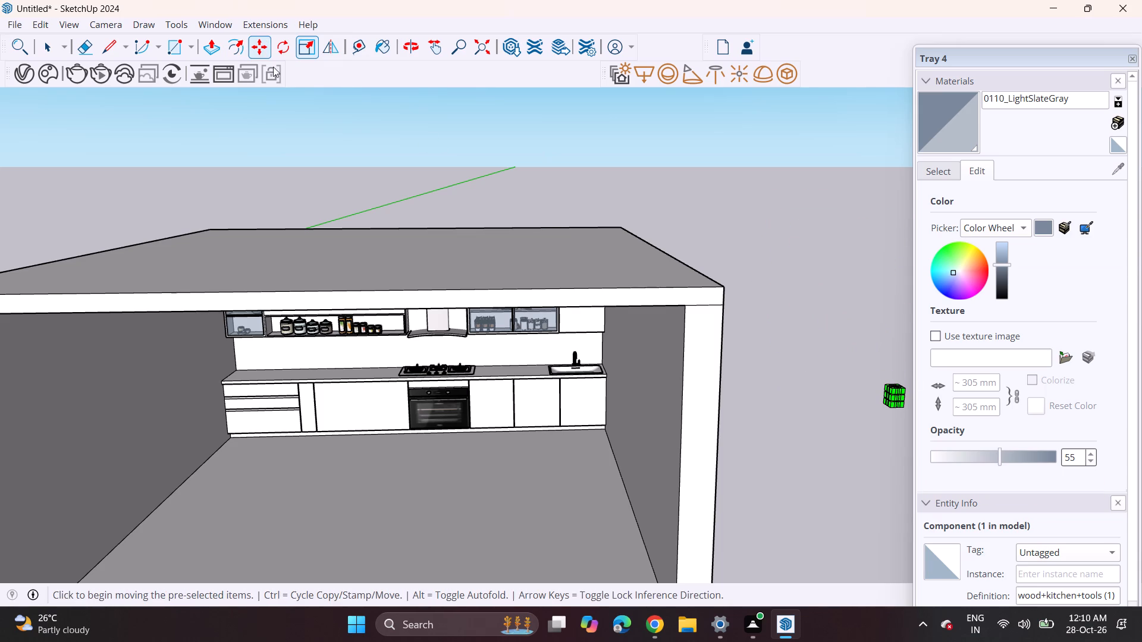
{"action": "left_click", "coordinate": [900, 407]}
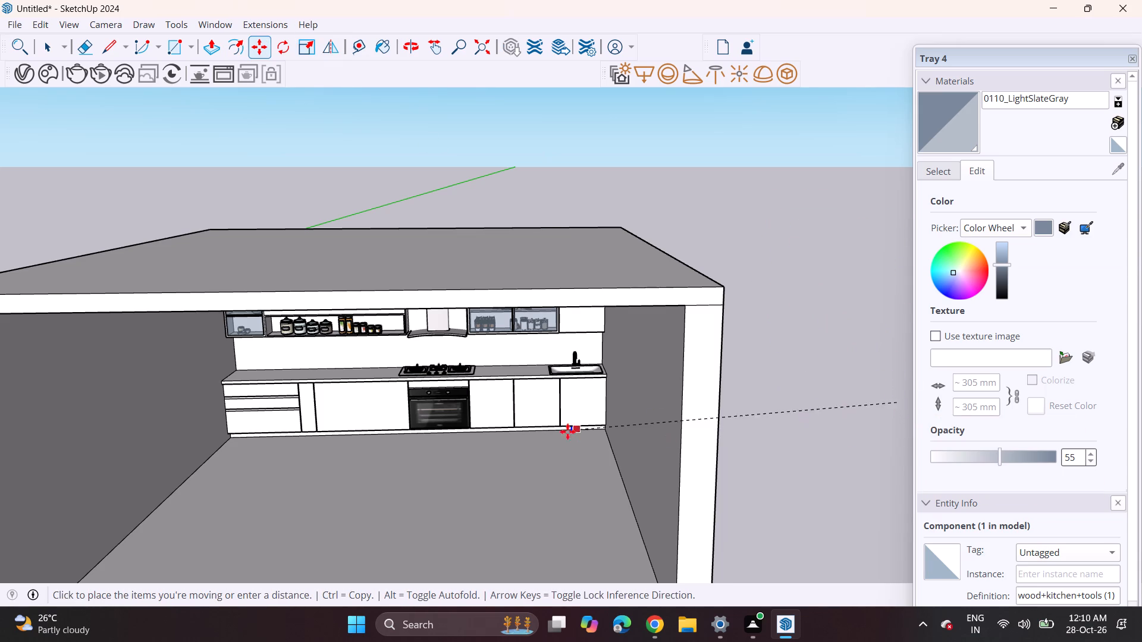
{"action": "scroll", "coordinate": [526, 392], "scroll_direction": "up", "scroll_amount": 4}
{"action": "scroll", "coordinate": [507, 366], "scroll_direction": "down", "scroll_amount": 1}
{"action": "scroll", "coordinate": [502, 356], "scroll_direction": "up", "scroll_amount": 2}
{"action": "scroll", "coordinate": [502, 356], "scroll_direction": "down", "scroll_amount": 1}
{"action": "scroll", "coordinate": [502, 356], "scroll_direction": "up", "scroll_amount": 17}
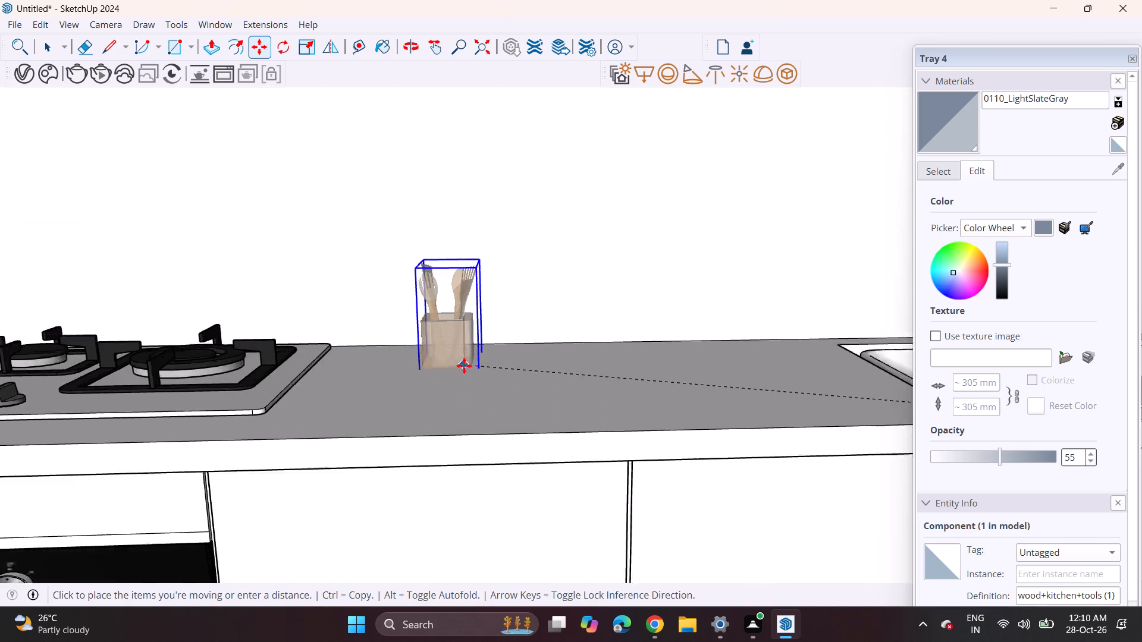
{"action": "scroll", "coordinate": [464, 366], "scroll_direction": "up", "scroll_amount": 3}
{"action": "left_click", "coordinate": [465, 357]}
{"action": "left_click", "coordinate": [490, 374]}
{"action": "left_click", "coordinate": [485, 366]}
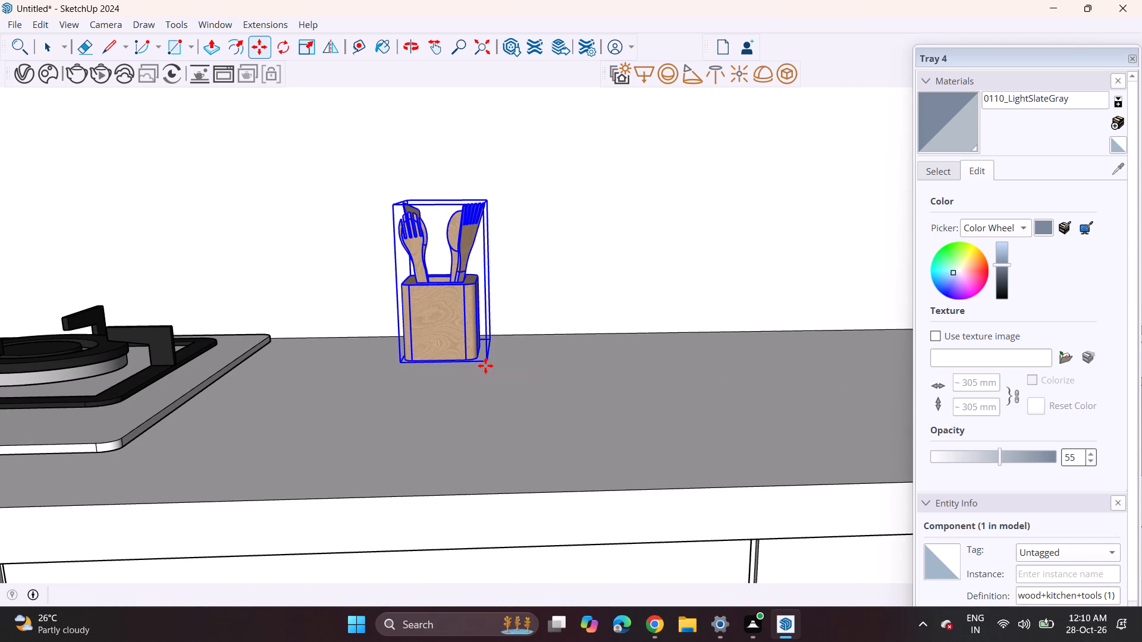
{"action": "left_click", "coordinate": [456, 335]}
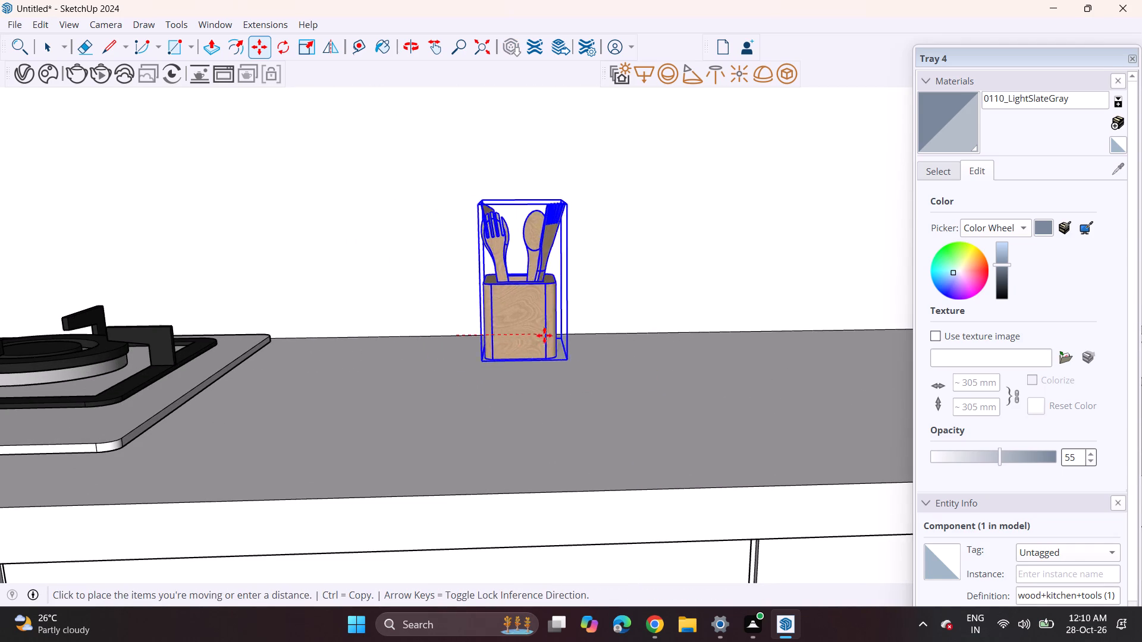
{"action": "left_click", "coordinate": [623, 347]}
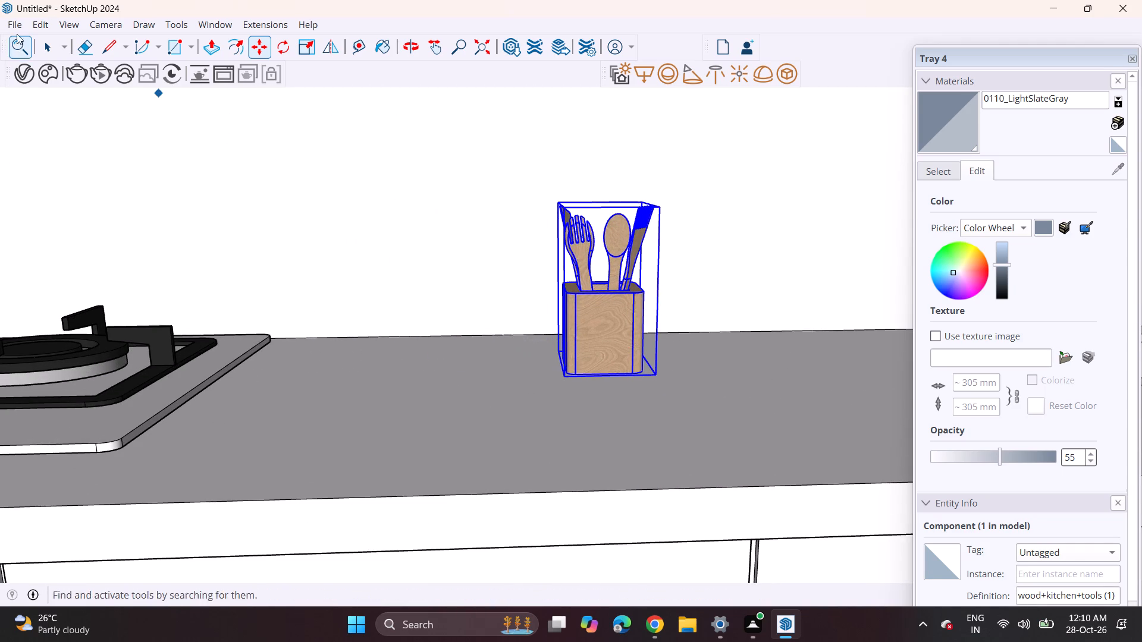
Import the kitchen+items model from Downloads and place it on the worktop beside the sink's near edge.
{"action": "left_click", "coordinate": [14, 22]}
{"action": "left_click", "coordinate": [61, 233]}
{"action": "scroll", "coordinate": [346, 231], "scroll_direction": "down", "scroll_amount": 1}
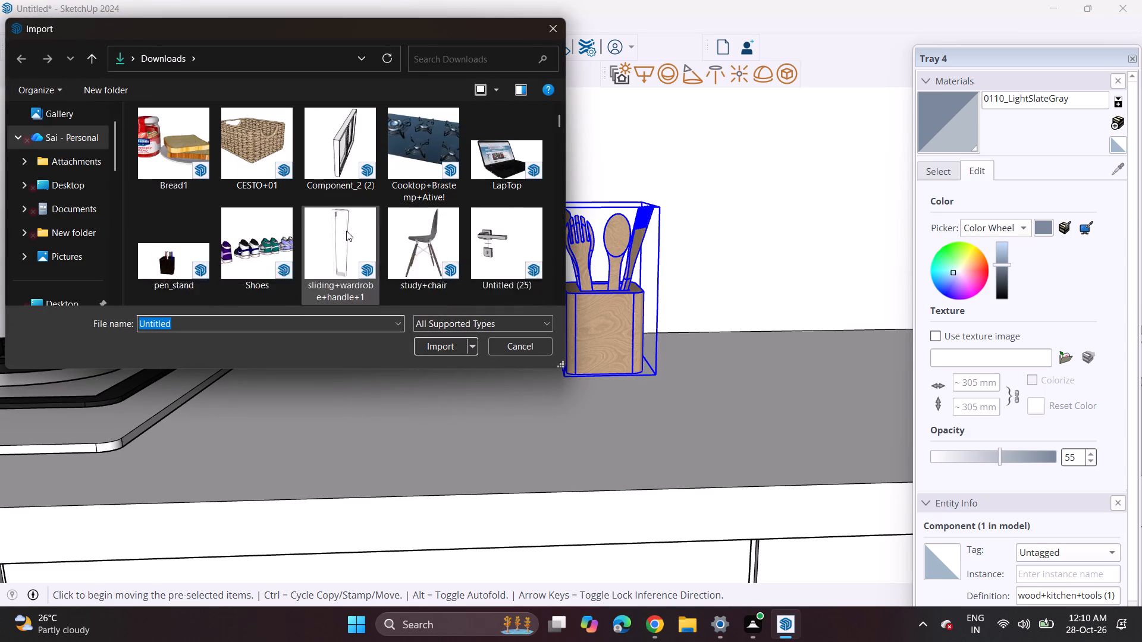
{"action": "scroll", "coordinate": [346, 231], "scroll_direction": "down", "scroll_amount": 7}
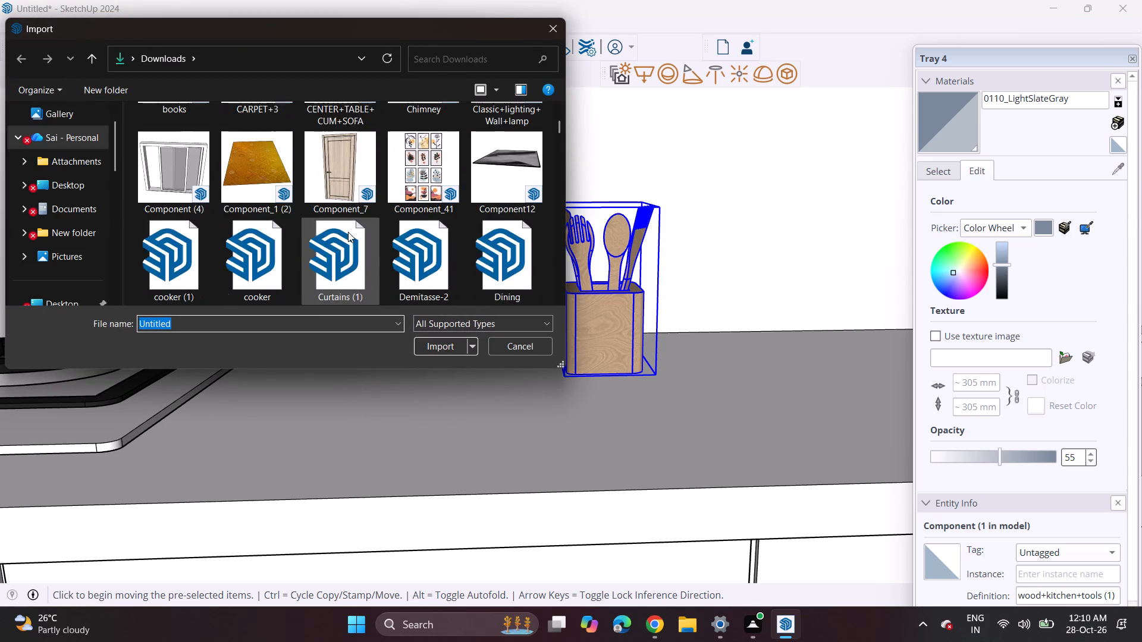
{"action": "scroll", "coordinate": [348, 232], "scroll_direction": "down", "scroll_amount": 3}
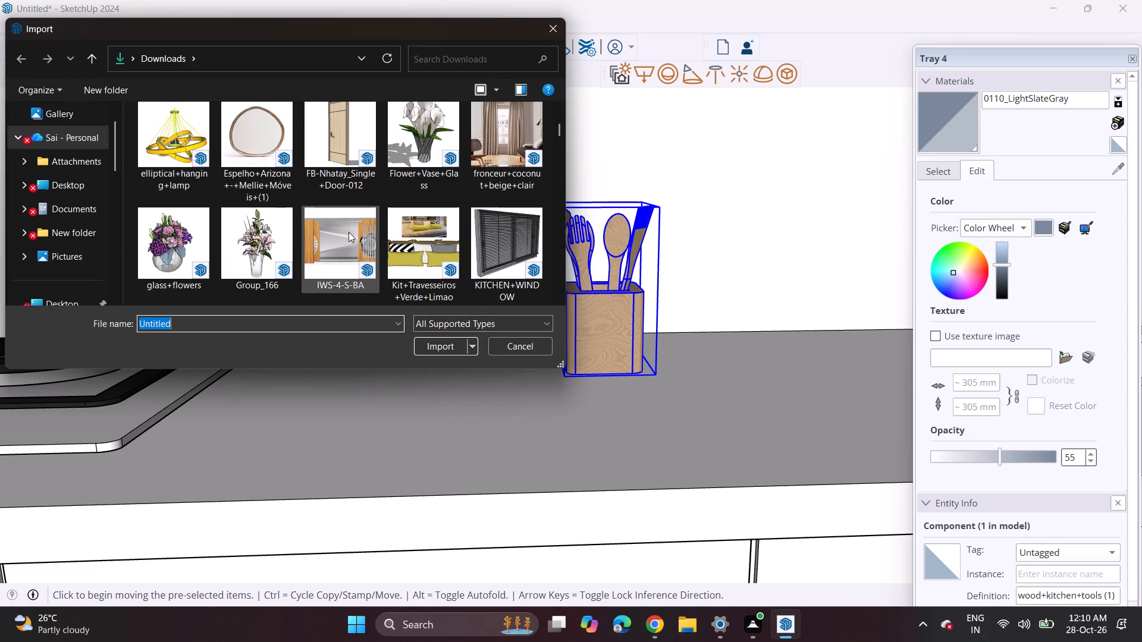
{"action": "scroll", "coordinate": [349, 232], "scroll_direction": "down", "scroll_amount": 6}
{"action": "scroll", "coordinate": [349, 232], "scroll_direction": "up", "scroll_amount": 1}
{"action": "scroll", "coordinate": [349, 232], "scroll_direction": "down", "scroll_amount": 1}
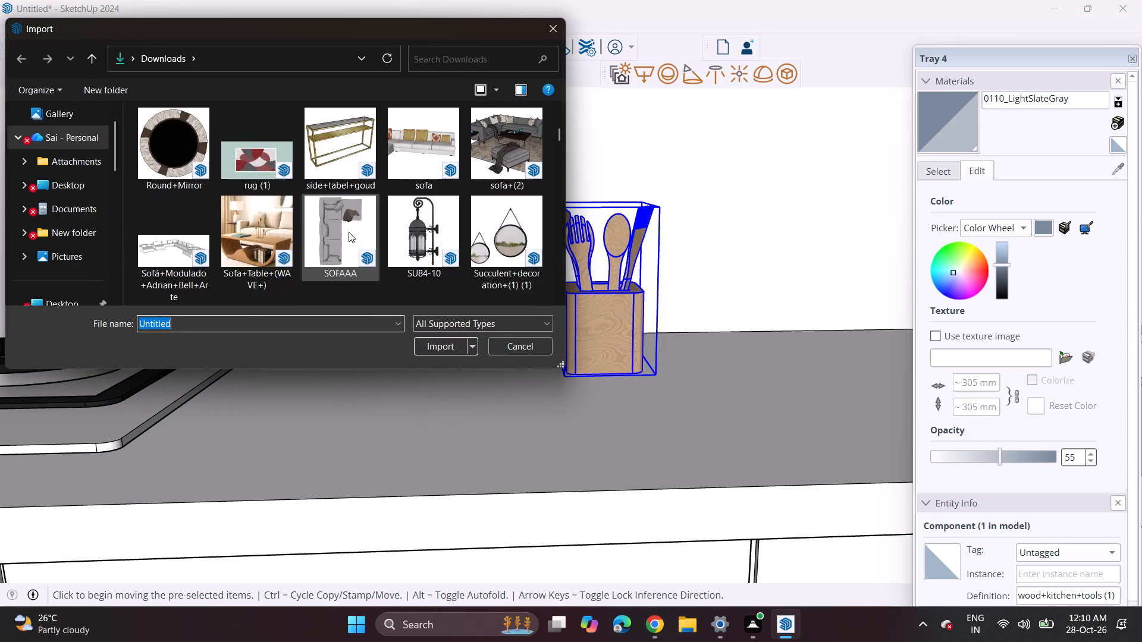
{"action": "scroll", "coordinate": [349, 232], "scroll_direction": "down", "scroll_amount": 3}
{"action": "scroll", "coordinate": [349, 232], "scroll_direction": "up", "scroll_amount": 1}
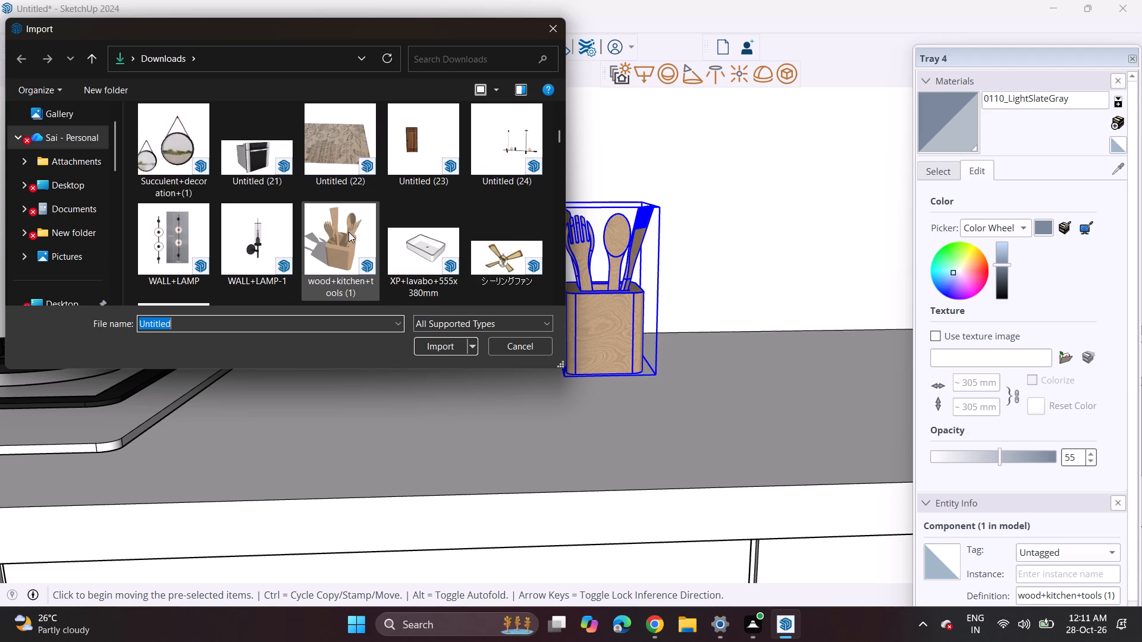
{"action": "scroll", "coordinate": [349, 232], "scroll_direction": "down", "scroll_amount": 4}
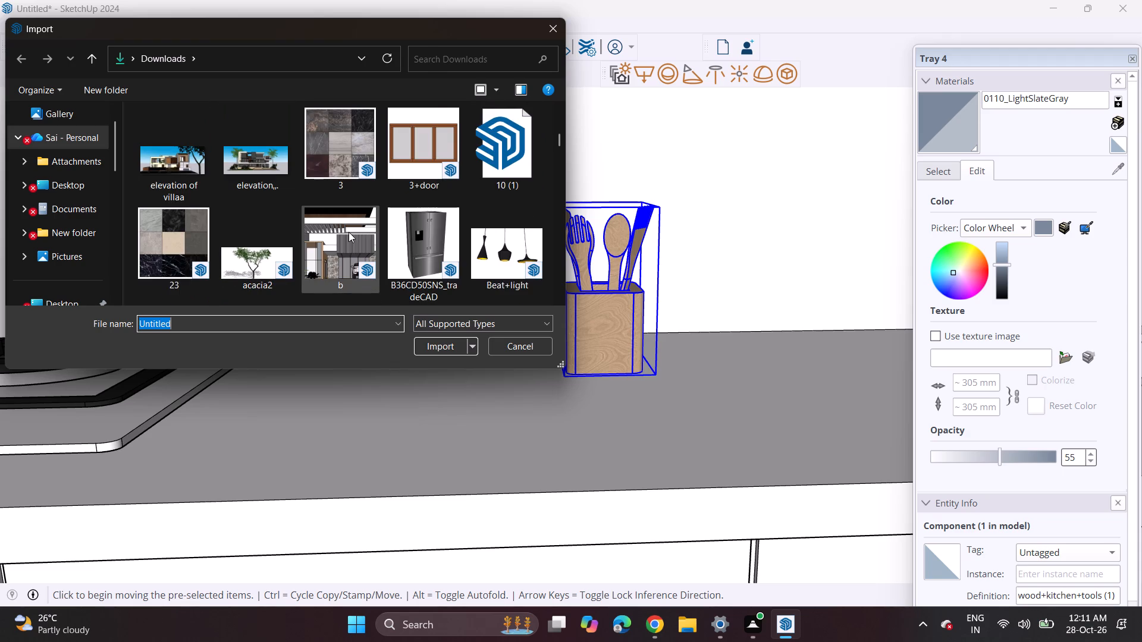
{"action": "scroll", "coordinate": [352, 232], "scroll_direction": "down", "scroll_amount": 2}
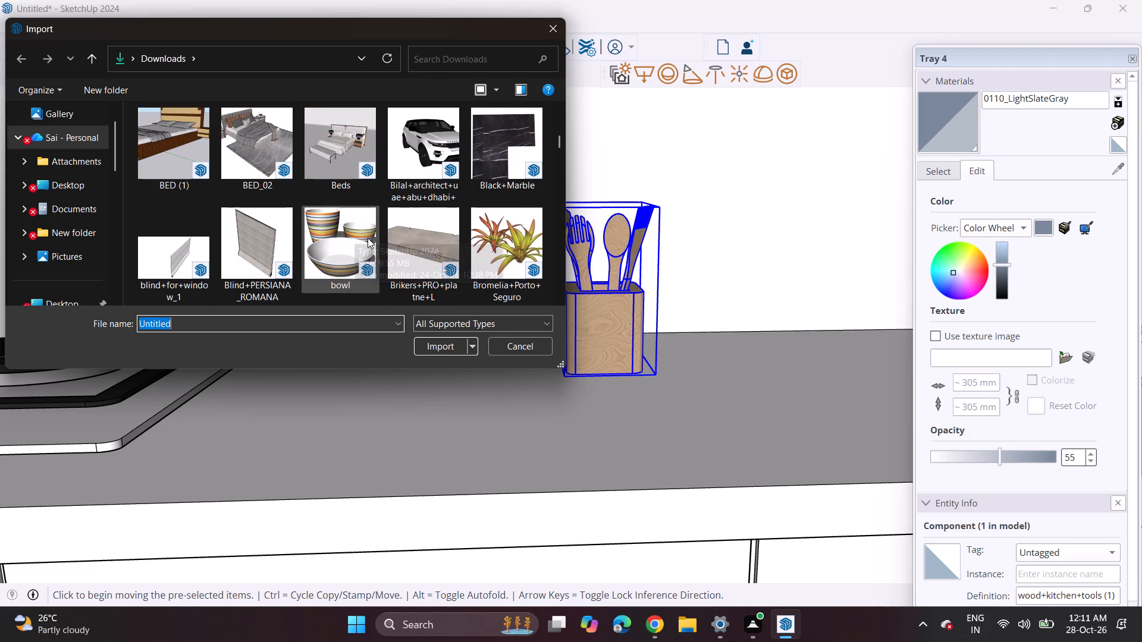
{"action": "scroll", "coordinate": [368, 238], "scroll_direction": "down", "scroll_amount": 3}
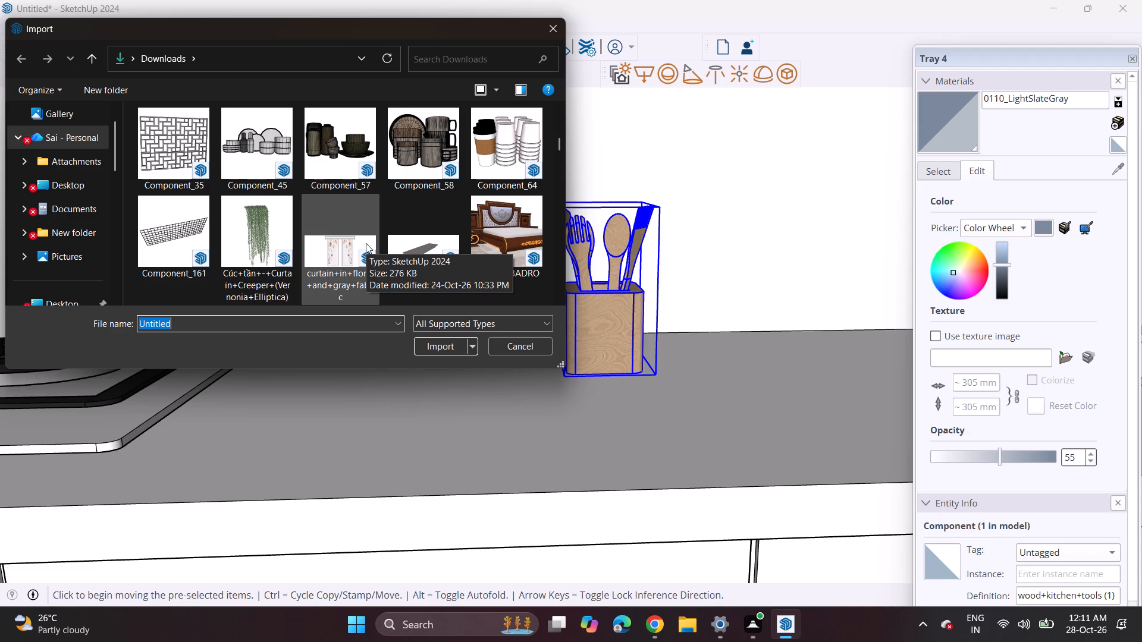
{"action": "scroll", "coordinate": [366, 243], "scroll_direction": "down", "scroll_amount": 1}
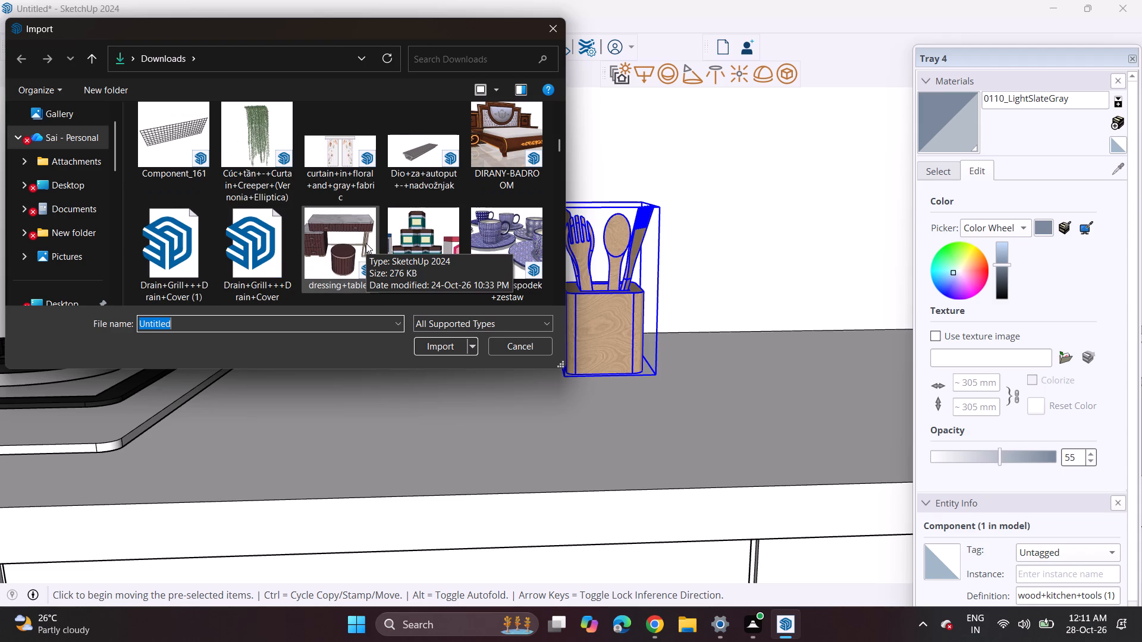
{"action": "scroll", "coordinate": [375, 243], "scroll_direction": "down", "scroll_amount": 2}
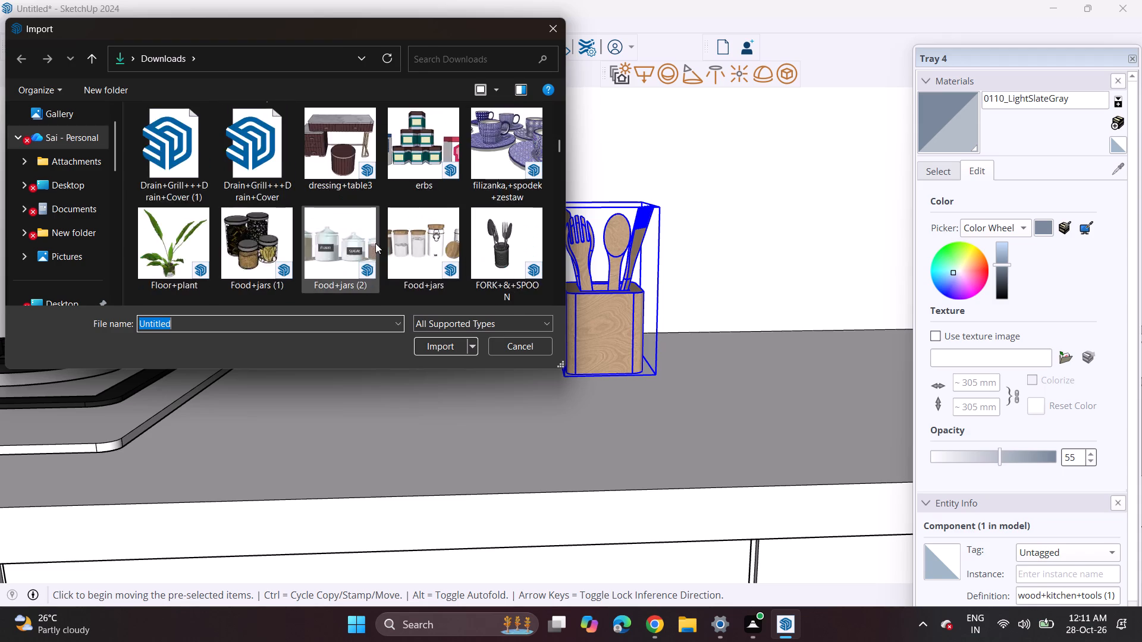
{"action": "scroll", "coordinate": [375, 243], "scroll_direction": "down", "scroll_amount": 1}
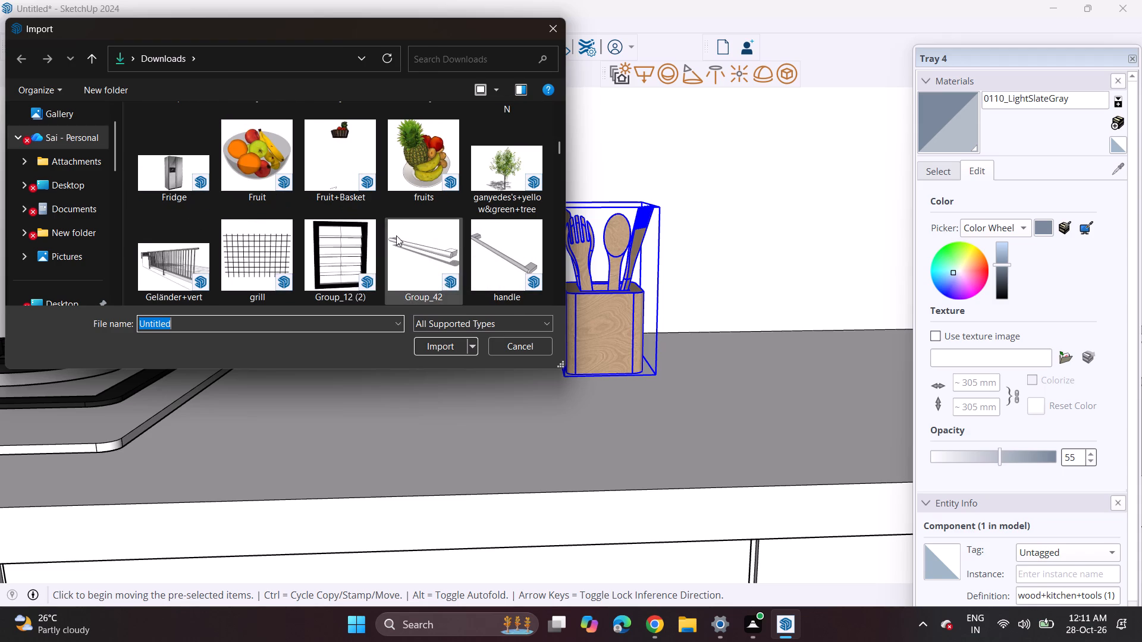
{"action": "scroll", "coordinate": [374, 248], "scroll_direction": "down", "scroll_amount": 2}
{"action": "left_click", "coordinate": [339, 216]}
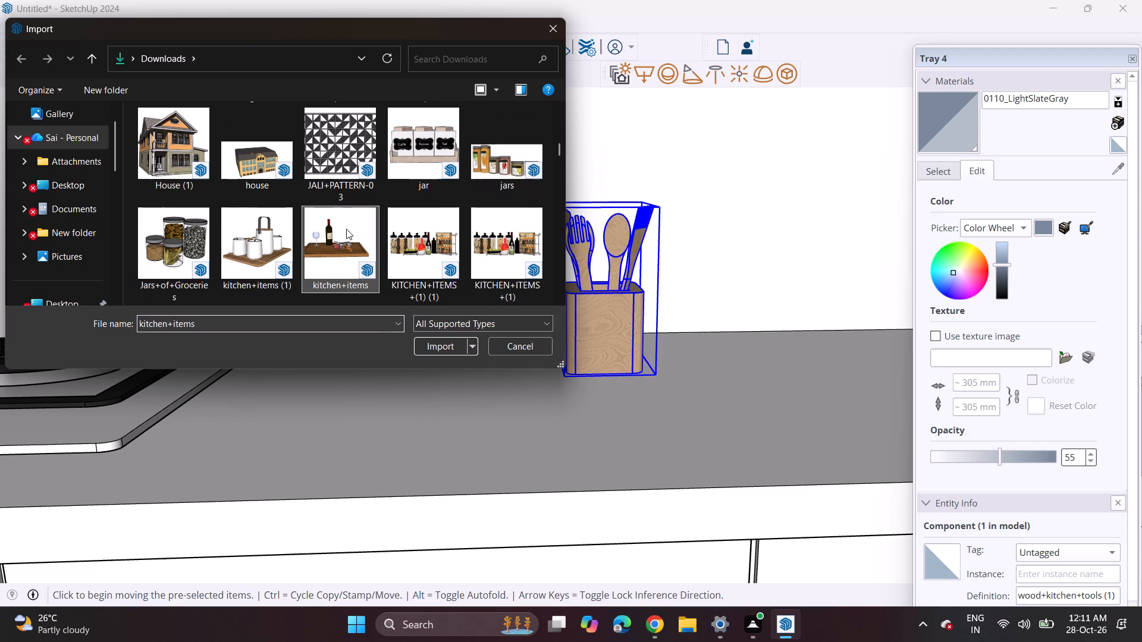
{"action": "left_click", "coordinate": [448, 344]}
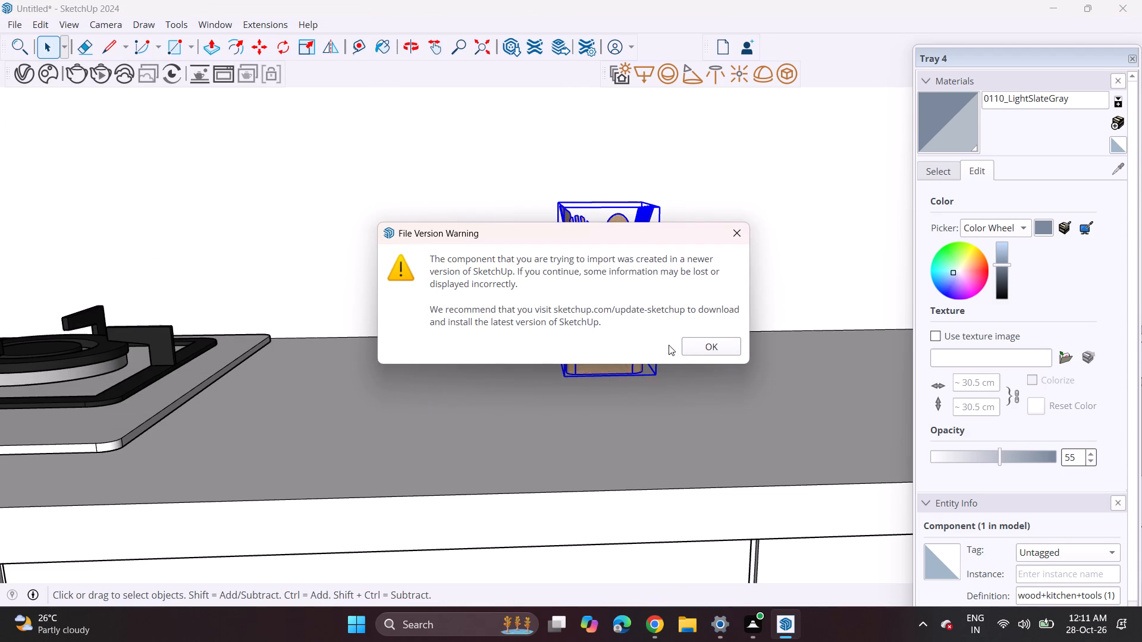
{"action": "left_click", "coordinate": [691, 350]}
{"action": "scroll", "coordinate": [319, 422], "scroll_direction": "down", "scroll_amount": 6}
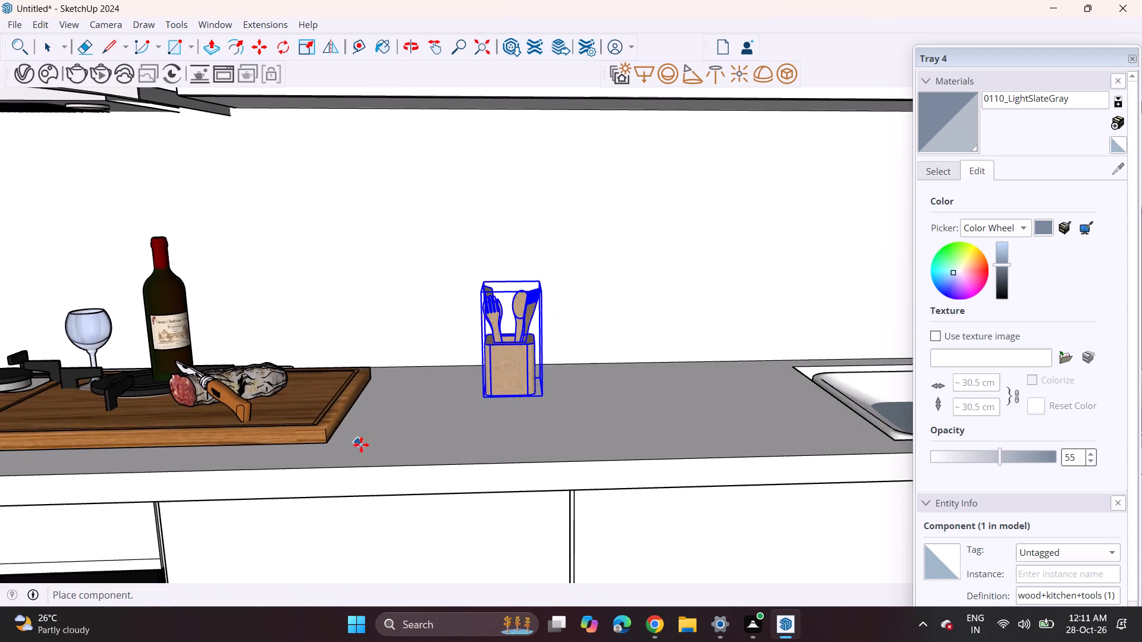
{"action": "scroll", "coordinate": [363, 445], "scroll_direction": "down", "scroll_amount": 1}
{"action": "scroll", "coordinate": [363, 446], "scroll_direction": "up", "scroll_amount": 2}
{"action": "scroll", "coordinate": [366, 447], "scroll_direction": "down", "scroll_amount": 8}
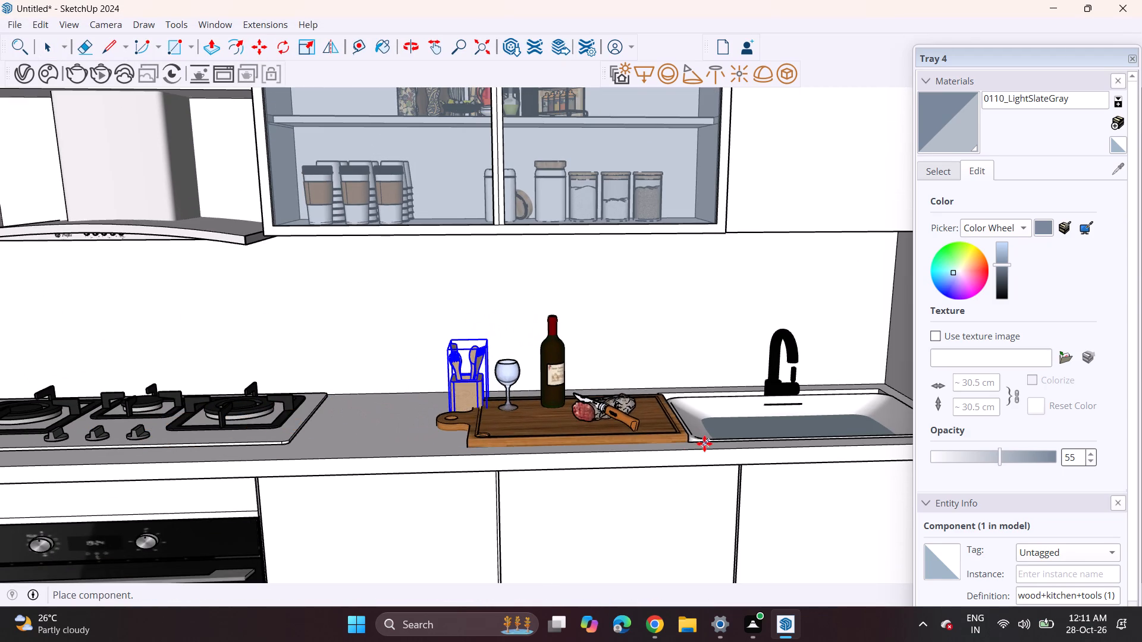
{"action": "left_click", "coordinate": [705, 443]}
Explode the imported kitchen items, shift the serving board set forward past the worktop edge, and explode it into separate objects.
{"action": "right_click", "coordinate": [575, 408]}
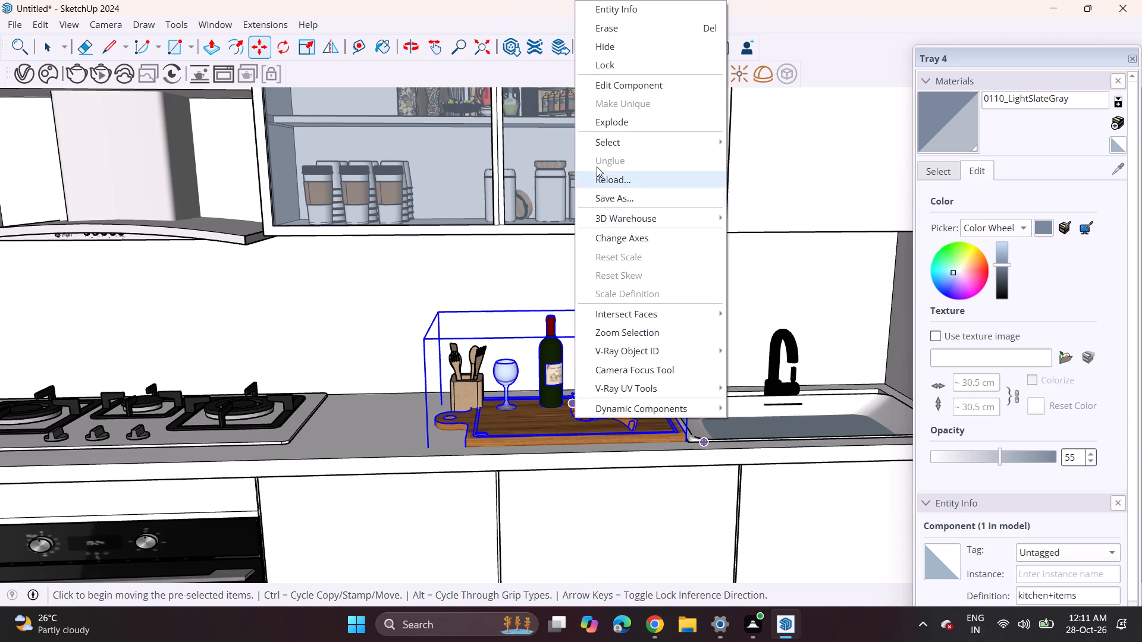
{"action": "left_click", "coordinate": [603, 124]}
{"action": "left_click", "coordinate": [561, 360]}
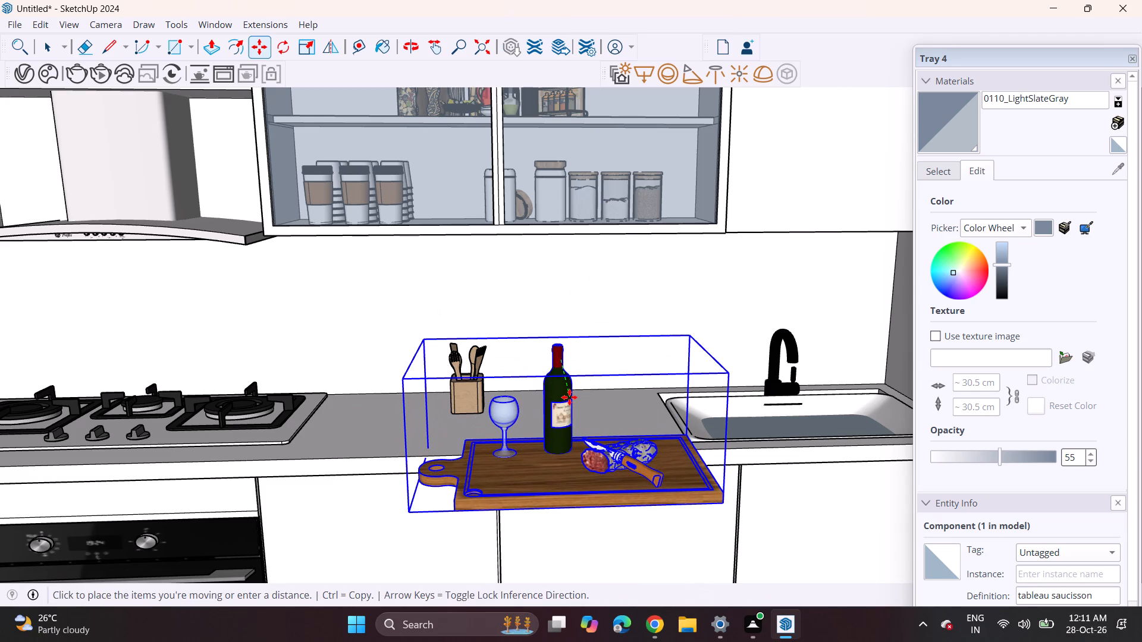
{"action": "left_click", "coordinate": [569, 397]}
{"action": "key", "text": "space"}
{"action": "left_click", "coordinate": [565, 441]}
{"action": "right_click", "coordinate": [565, 441]}
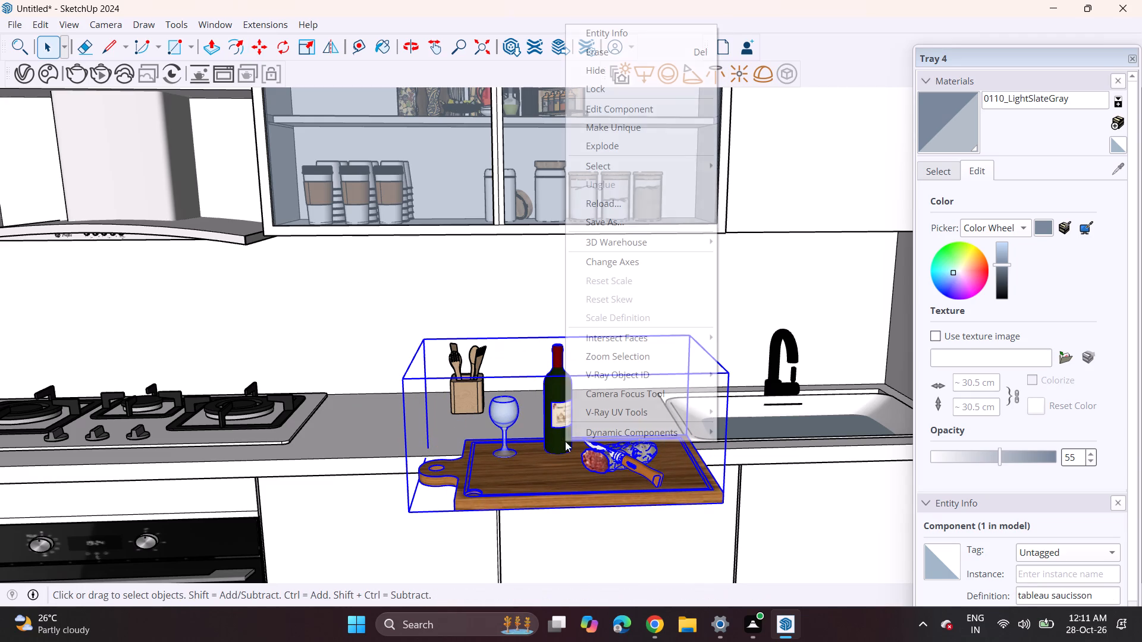
{"action": "left_click", "coordinate": [597, 140]}
Erase the wine bottle, wine glass, sliced sausage and knife, leaving only the wooden cutting board.
{"action": "left_click", "coordinate": [554, 384]}
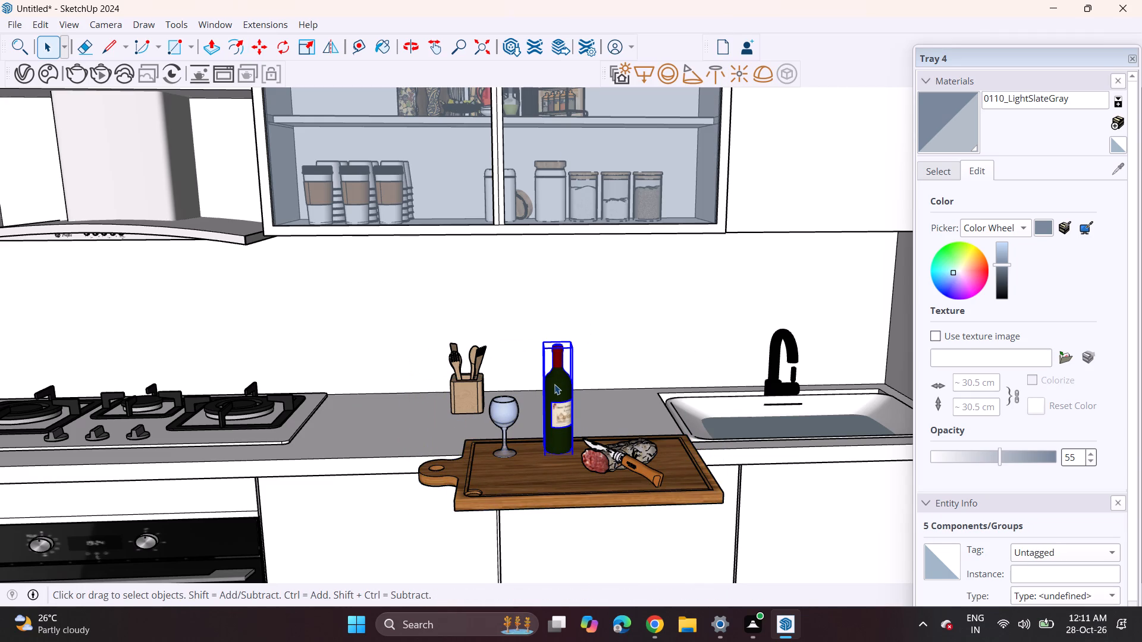
{"action": "right_click", "coordinate": [554, 384]}
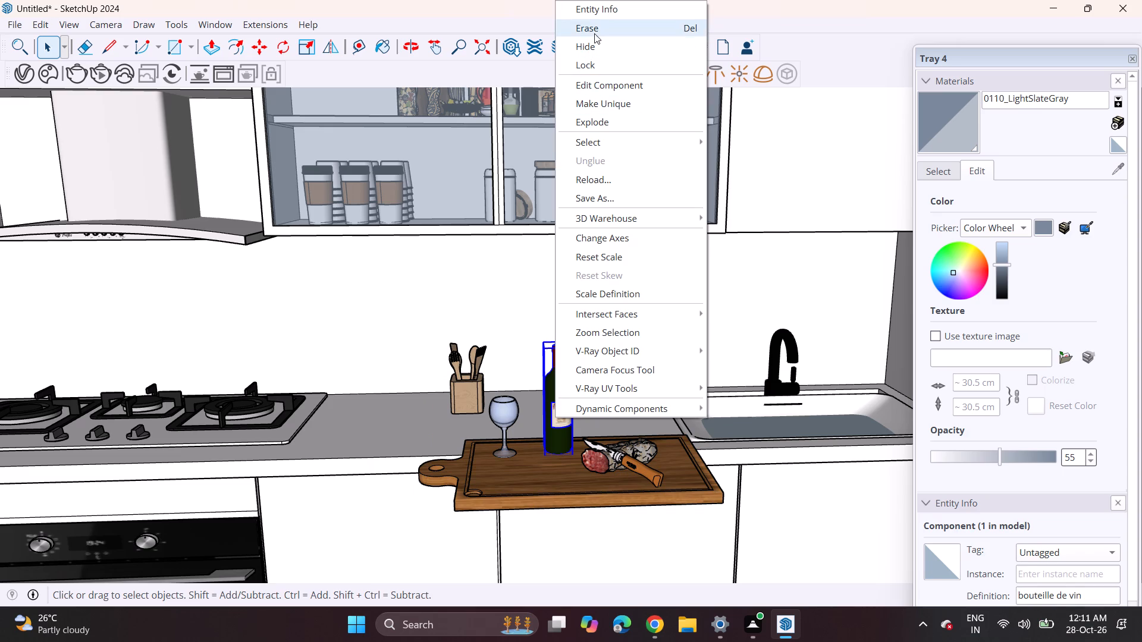
{"action": "left_click", "coordinate": [594, 33]}
{"action": "left_click", "coordinate": [503, 420]}
{"action": "right_click", "coordinate": [503, 420]}
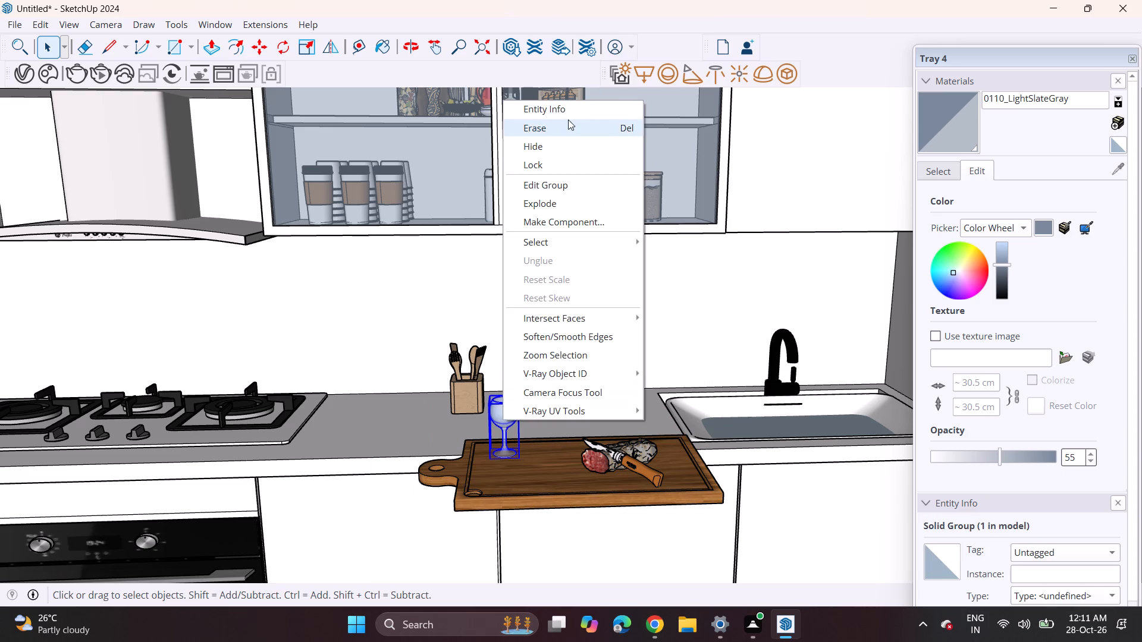
{"action": "left_click", "coordinate": [568, 129]}
{"action": "left_click", "coordinate": [598, 457]}
{"action": "right_click", "coordinate": [598, 457]}
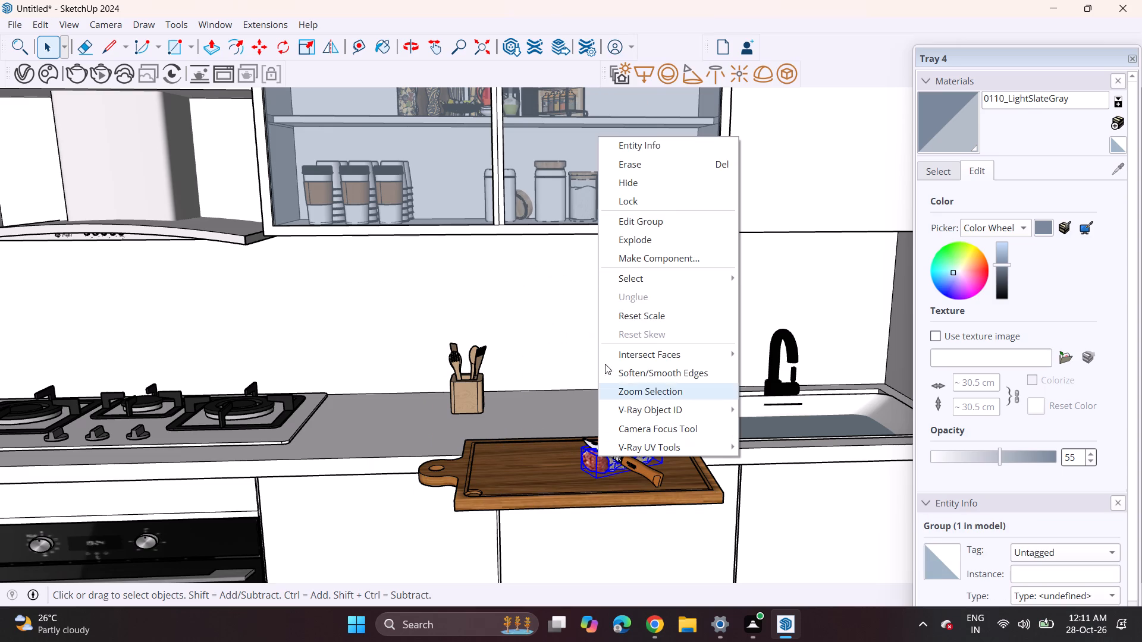
{"action": "left_click", "coordinate": [628, 171]}
{"action": "left_click", "coordinate": [625, 465]}
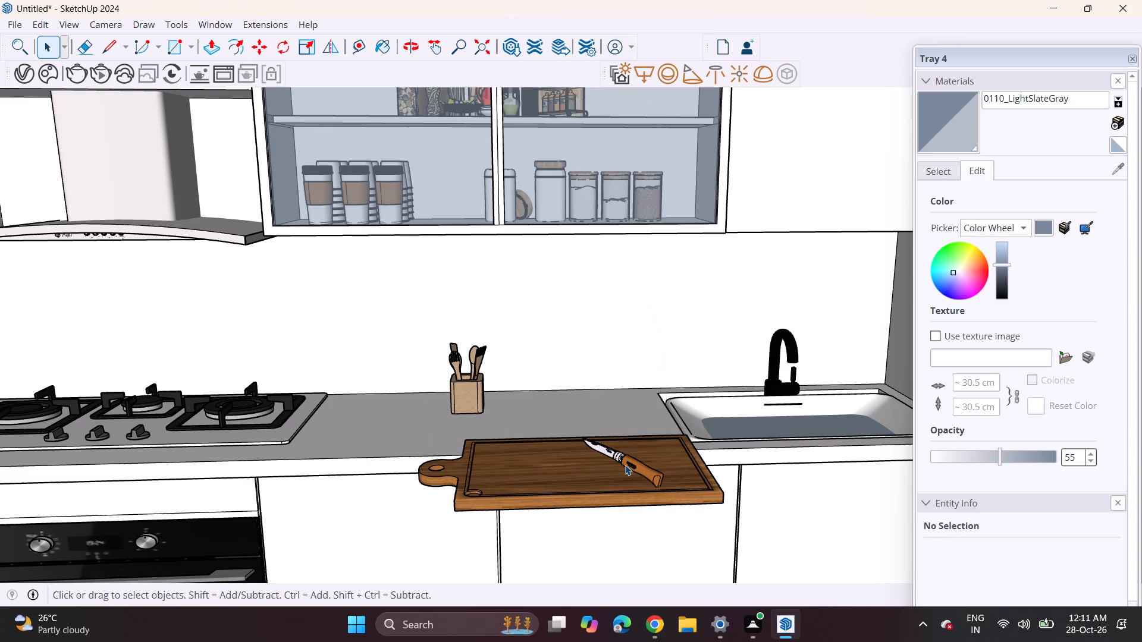
{"action": "right_click", "coordinate": [625, 463]}
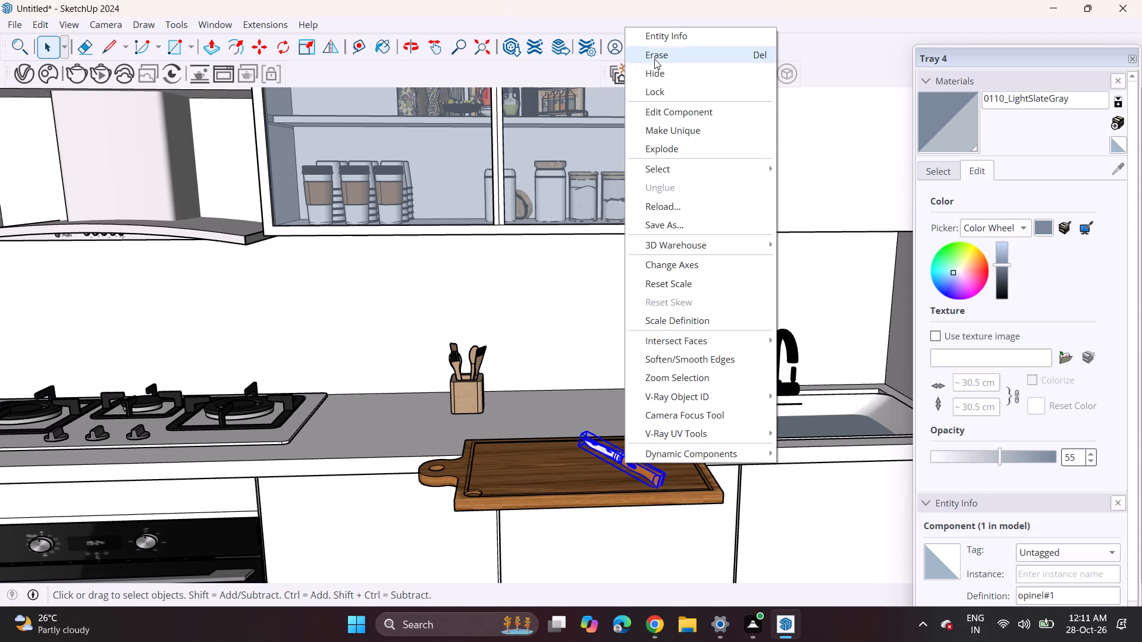
{"action": "left_click", "coordinate": [654, 57]}
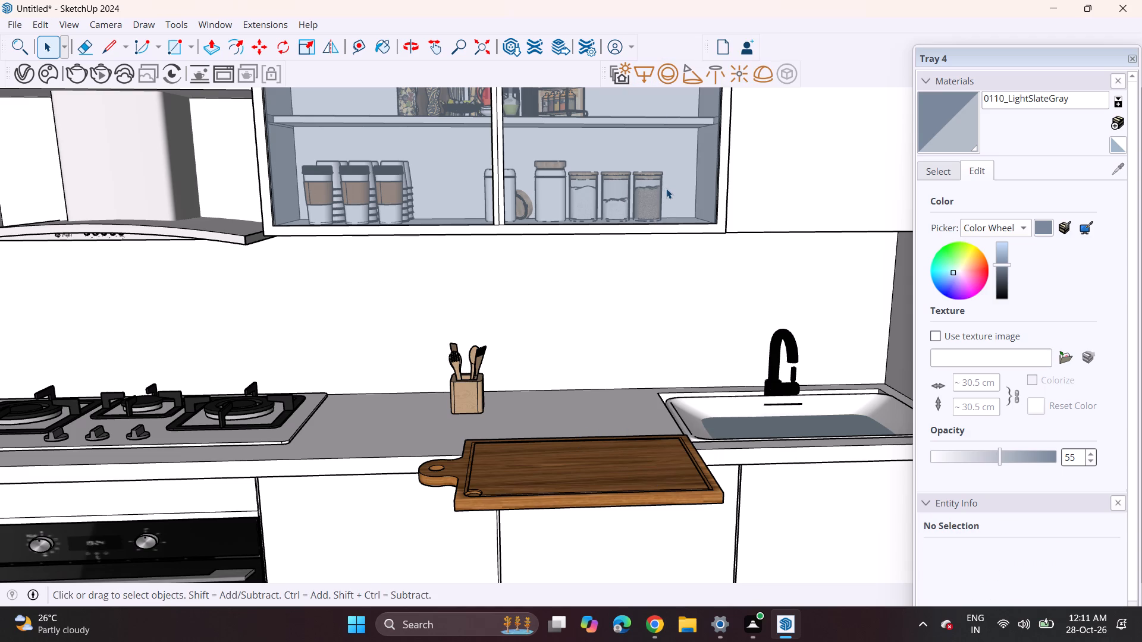
Rotate the cutting board parallel to the back wall until it stands upright with its handle at the top.
{"action": "left_click", "coordinate": [527, 484]}
{"action": "scroll", "coordinate": [475, 457], "scroll_direction": "down", "scroll_amount": 3}
{"action": "left_click", "coordinate": [284, 52]}
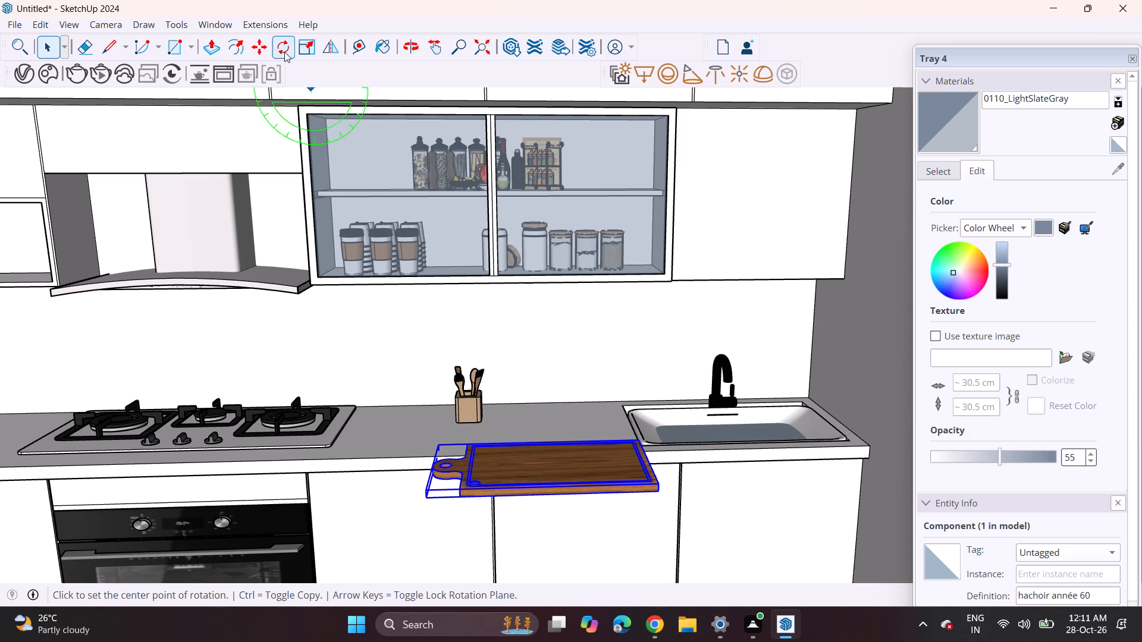
{"action": "left_click", "coordinate": [519, 326]}
{"action": "left_click", "coordinate": [592, 320]}
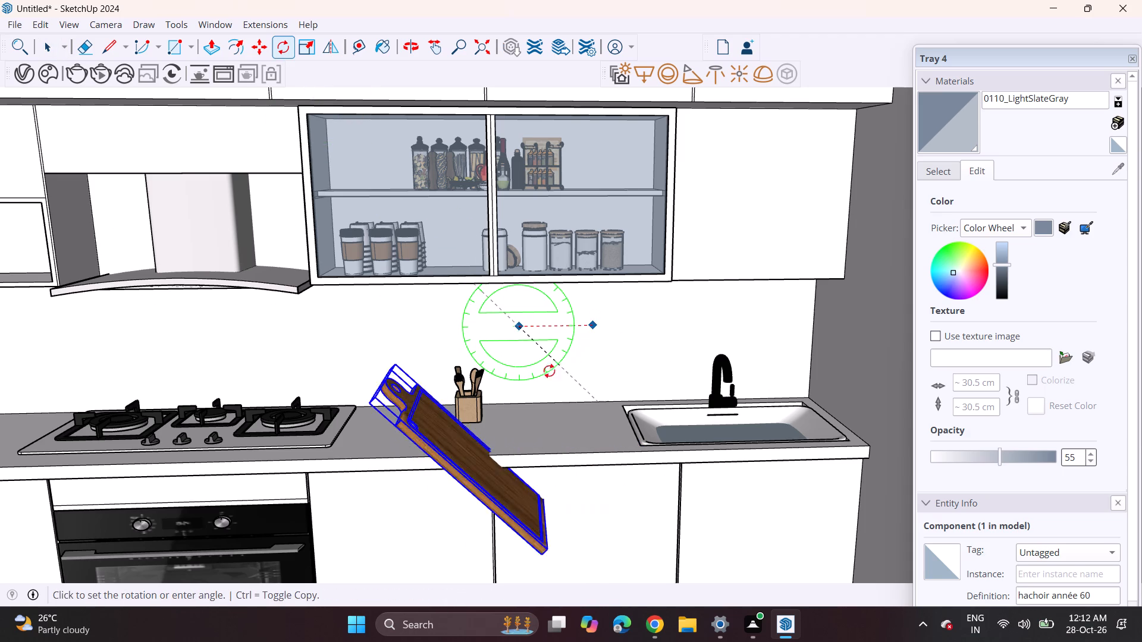
{"action": "left_click", "coordinate": [523, 392]}
Rotate the upright cutting board about the vertical axis so its broad face looks out from the back wall.
{"action": "middle_click_drag", "start_coordinate": [524, 414], "coordinate": [525, 468]}
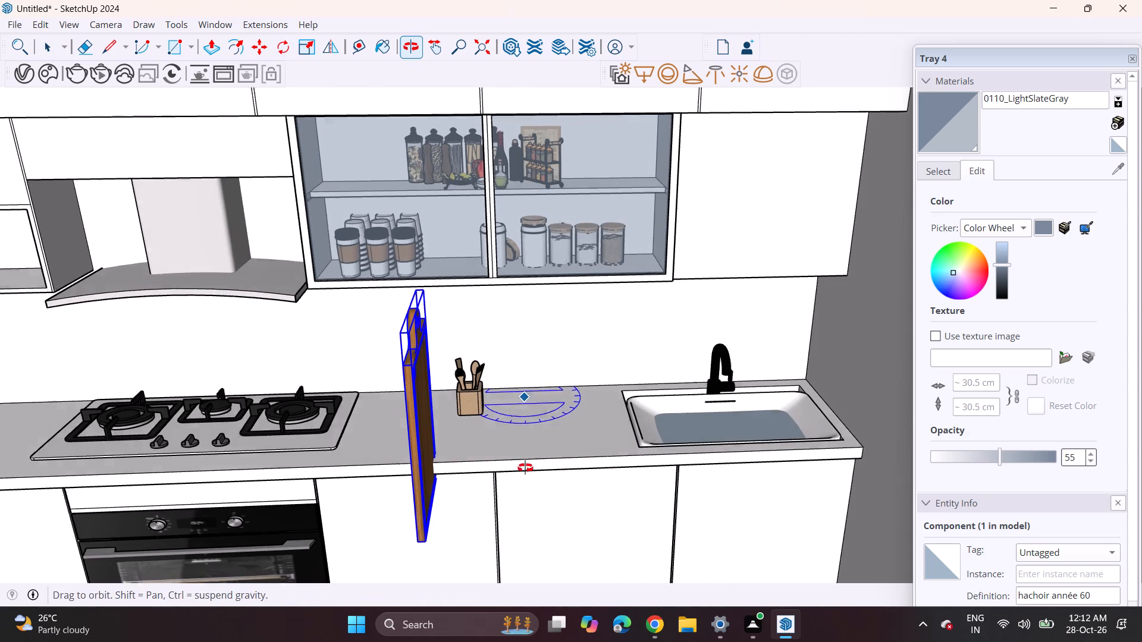
{"action": "middle_click_drag", "start_coordinate": [525, 468], "coordinate": [525, 470]}
{"action": "left_click", "coordinate": [535, 433]}
{"action": "left_click", "coordinate": [578, 430]}
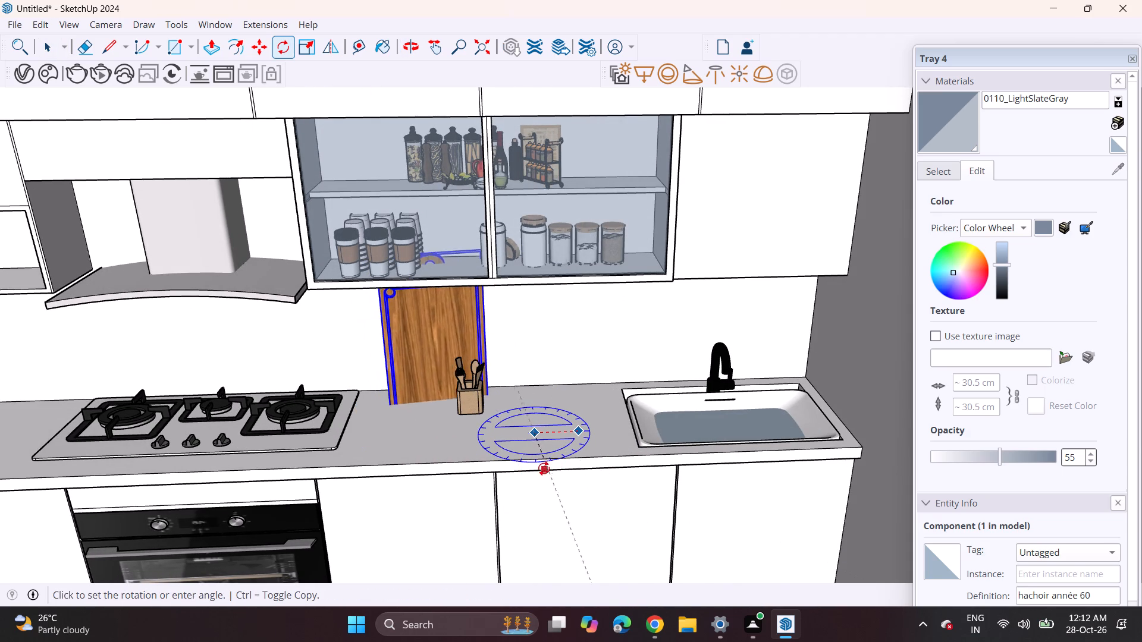
{"action": "left_click", "coordinate": [540, 476]}
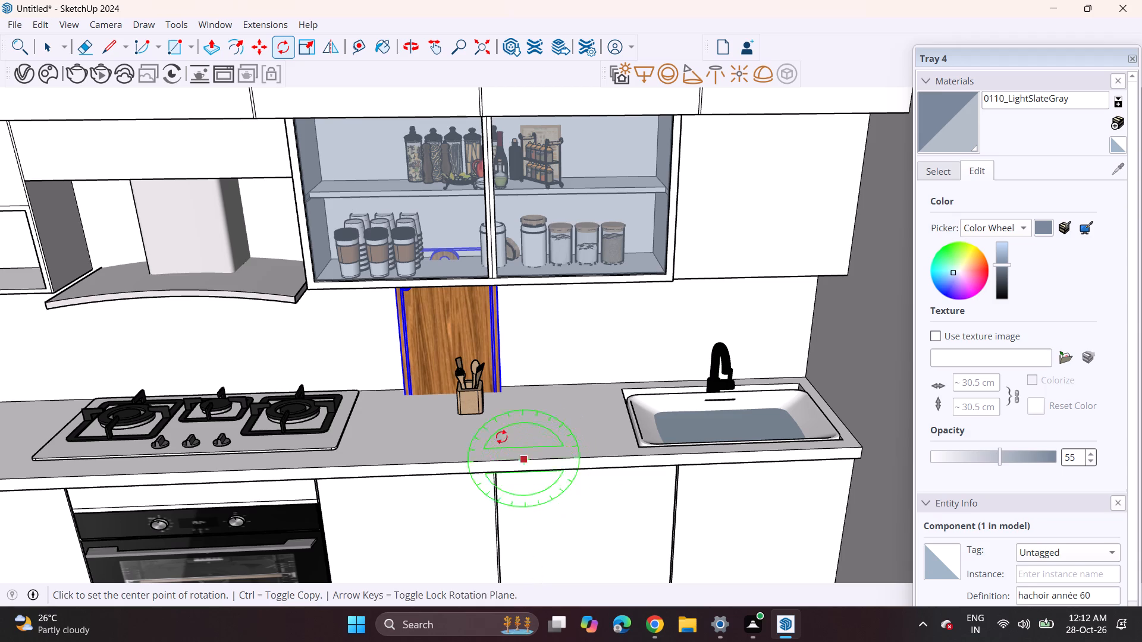
Scale the upright cutting board down uniformly from its upper corner so it fits below the glazed wall cabinet.
{"action": "left_click", "coordinate": [297, 46]}
{"action": "middle_click_drag", "start_coordinate": [435, 271], "coordinate": [426, 148]}
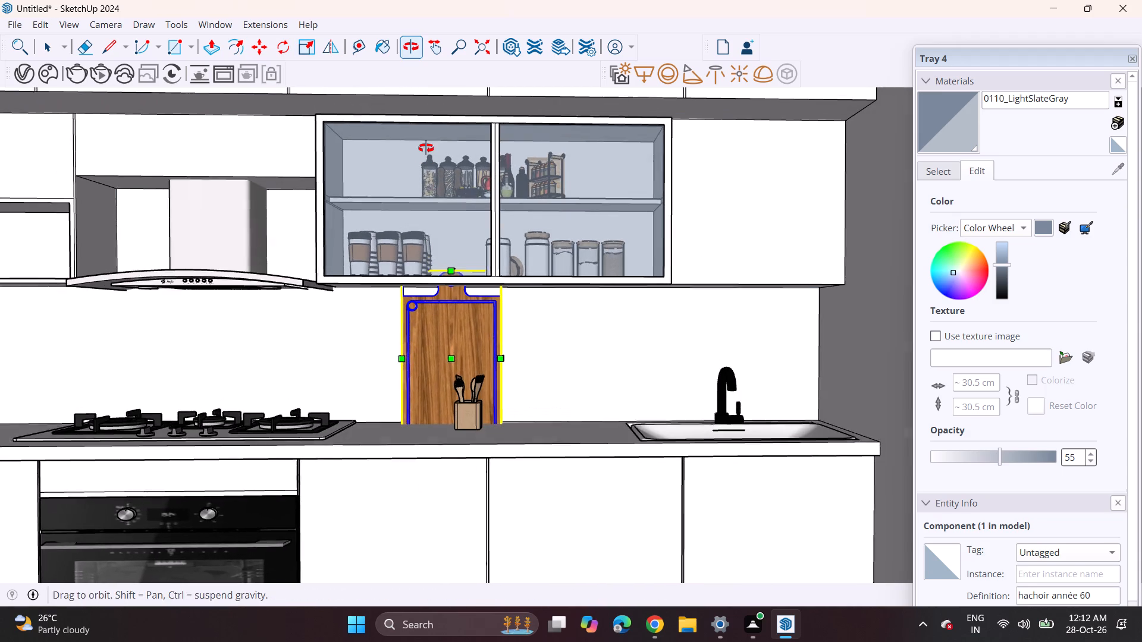
{"action": "middle_click_drag", "start_coordinate": [426, 148], "coordinate": [426, 146]}
{"action": "left_click", "coordinate": [400, 275]}
{"action": "left_click", "coordinate": [441, 339]}
{"action": "middle_click_drag", "start_coordinate": [478, 380], "coordinate": [483, 399]}
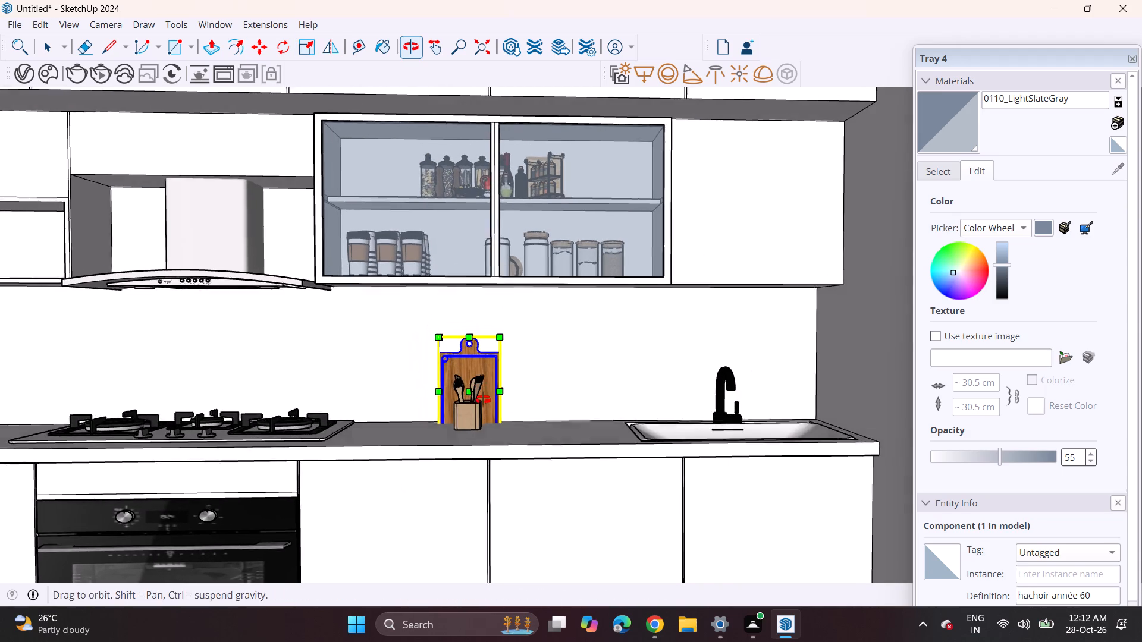
{"action": "middle_click_drag", "start_coordinate": [483, 399], "coordinate": [489, 420]}
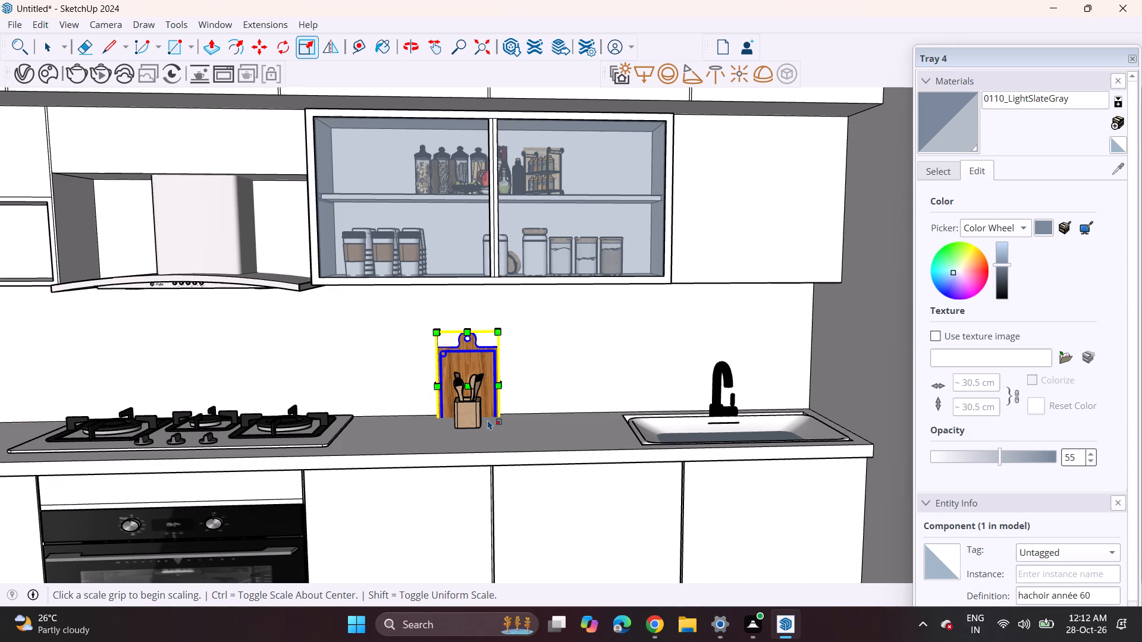
{"action": "scroll", "coordinate": [531, 421], "scroll_direction": "up", "scroll_amount": 3}
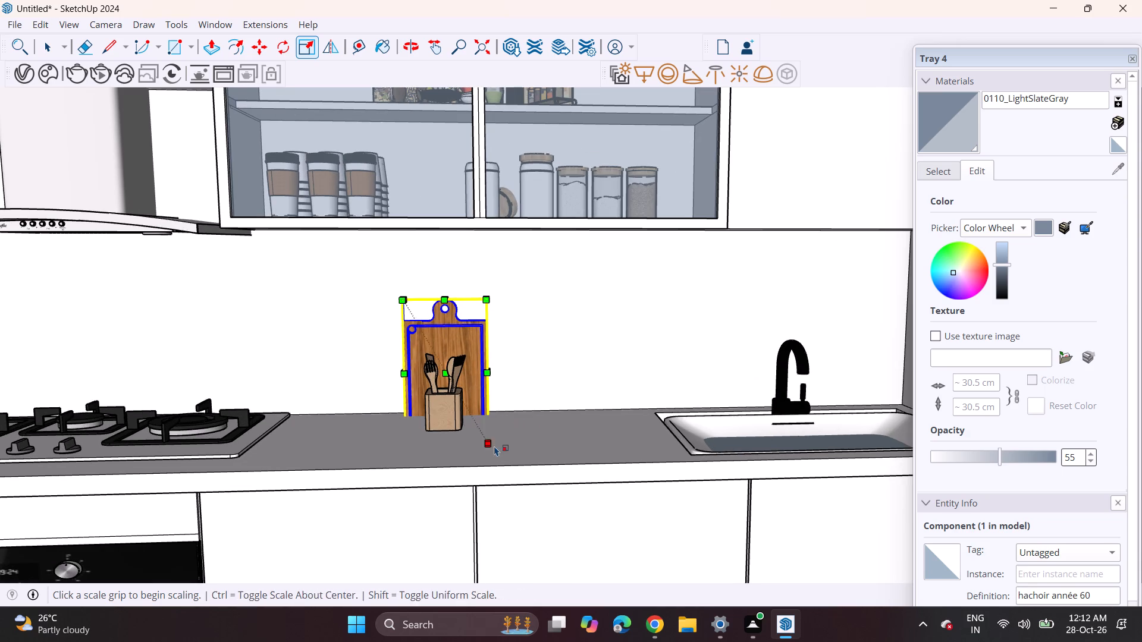
Scale the upright cutting board from its lower corner, shortening it so its base sits at the worktop's back edge.
{"action": "left_click", "coordinate": [489, 438]}
{"action": "left_click", "coordinate": [481, 423]}
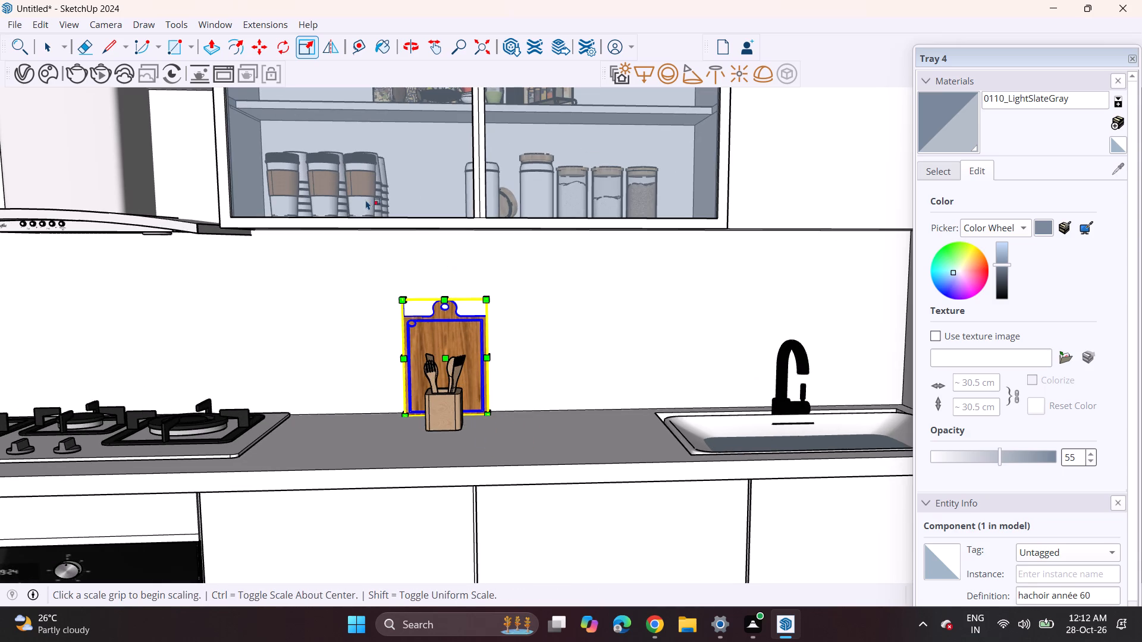
Move the cutting board along the back wall towards the sink, clear of the wooden utensil holder.
{"action": "left_click", "coordinate": [258, 43]}
{"action": "left_click", "coordinate": [459, 337]}
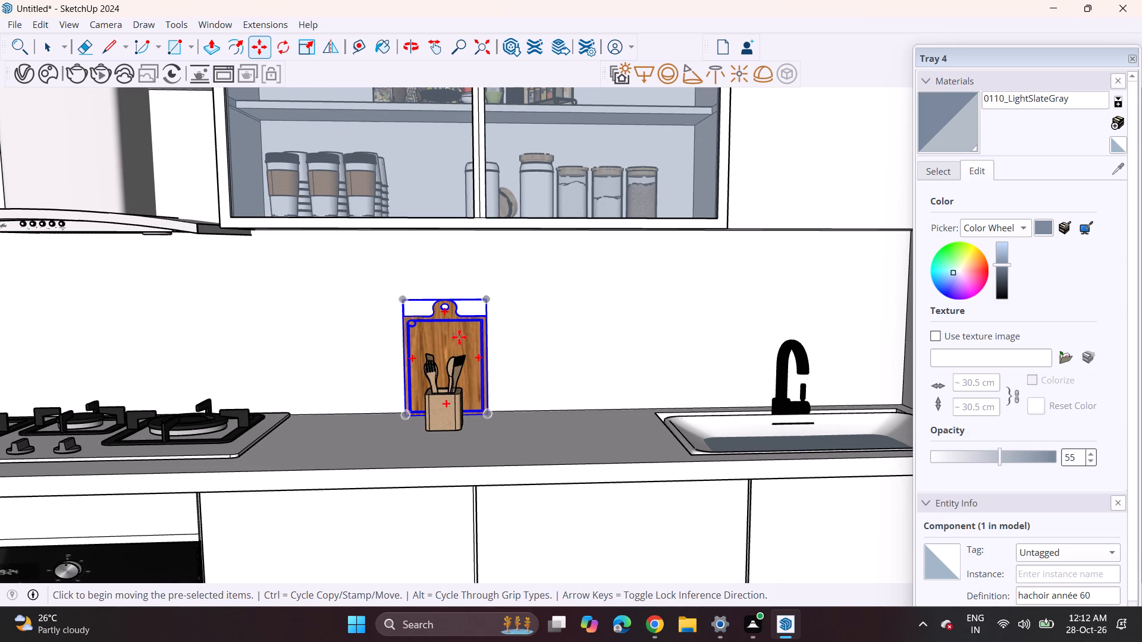
{"action": "left_click", "coordinate": [564, 344]}
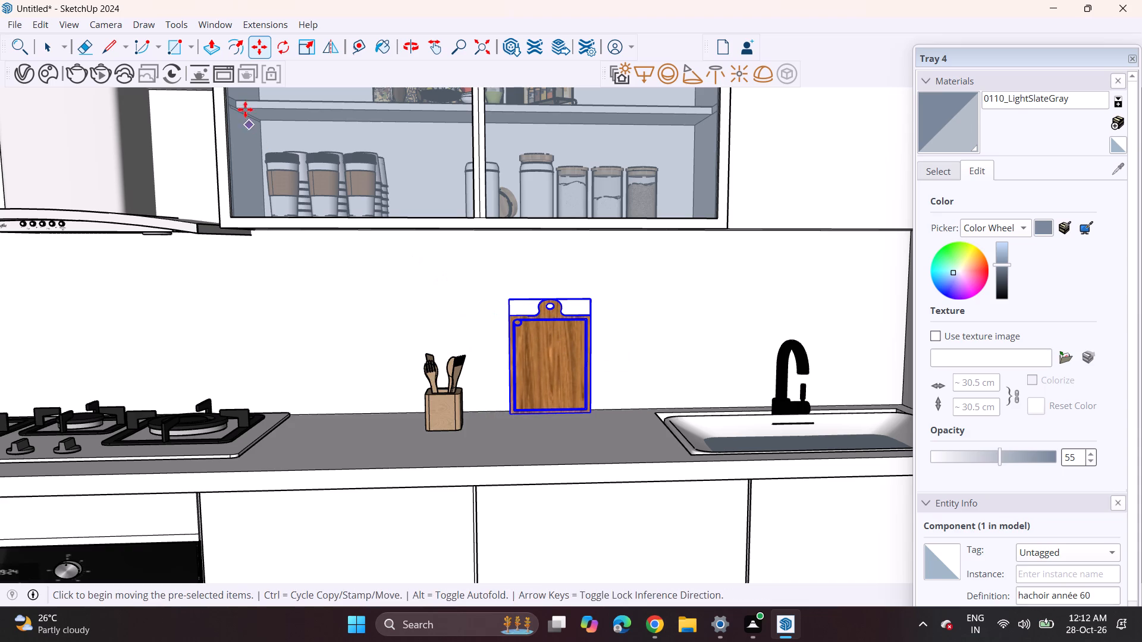
Move the wooden utensil holder along the worktop so it stands in front of the cutting board's hob-side edge.
{"action": "left_click", "coordinate": [452, 425]}
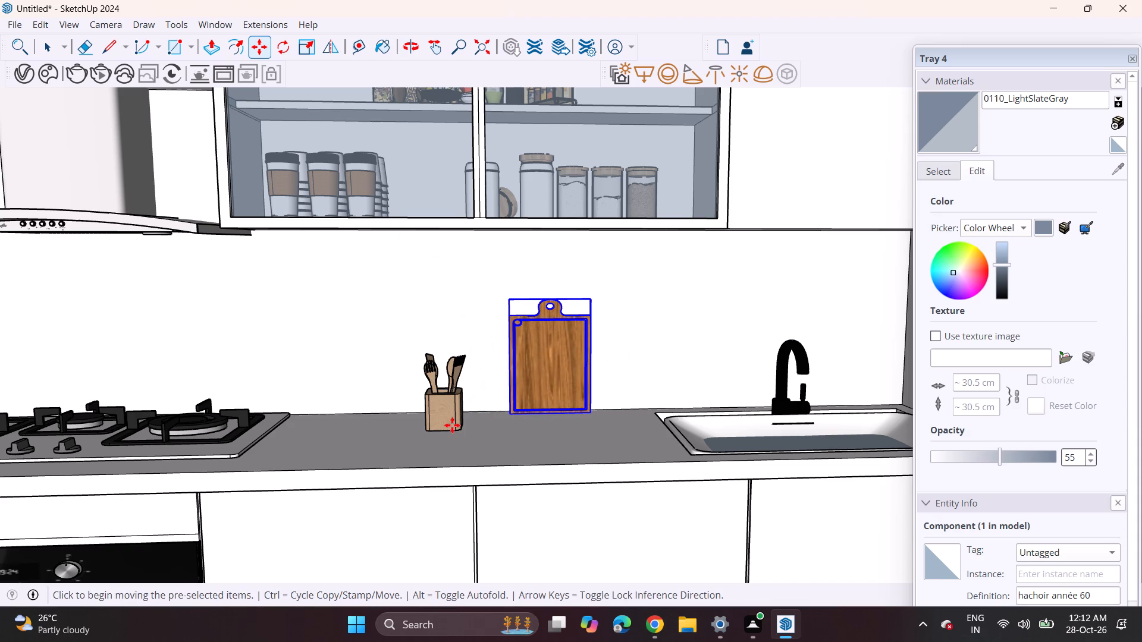
{"action": "key", "text": "space"}
{"action": "left_click", "coordinate": [450, 418]}
{"action": "key", "text": "m"}
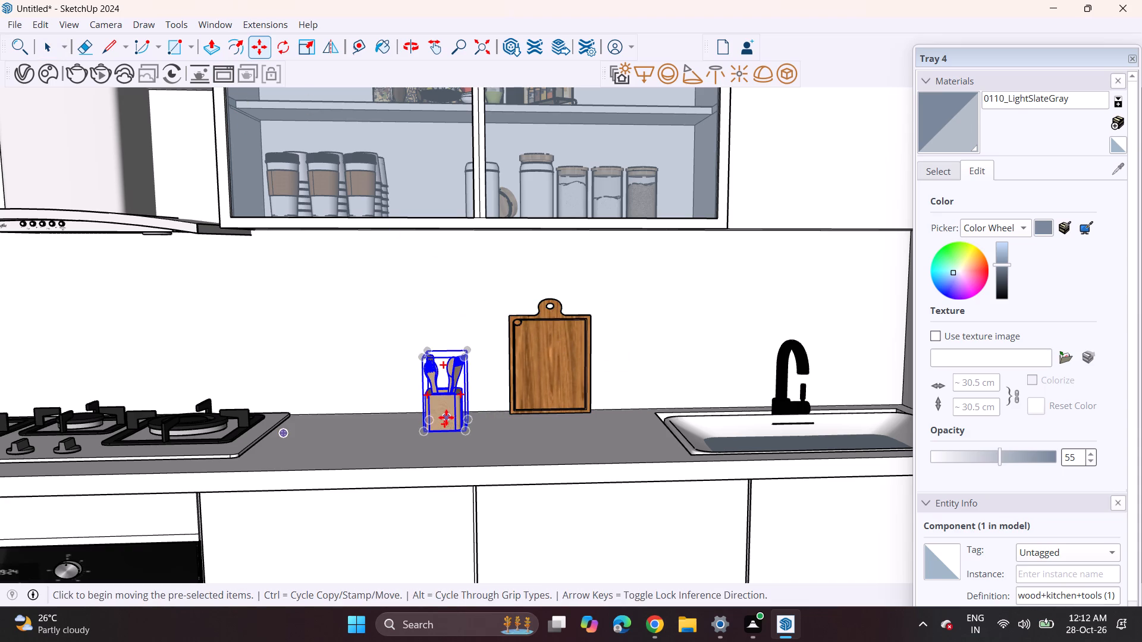
{"action": "left_click", "coordinate": [446, 417]}
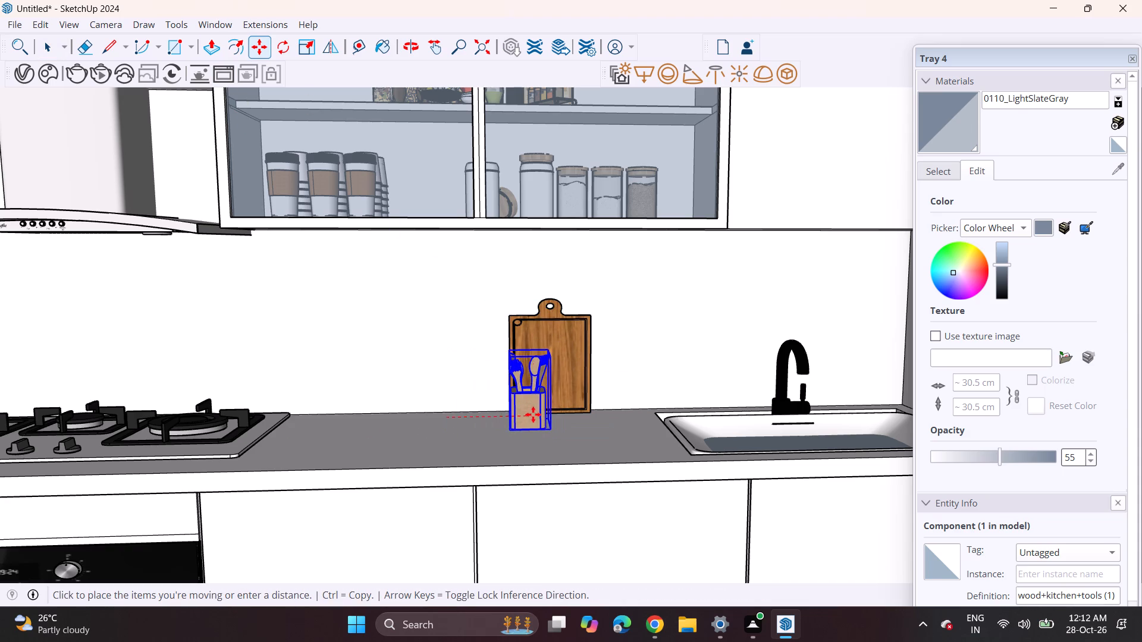
{"action": "left_click", "coordinate": [532, 414]}
{"action": "key", "text": "space"}
{"action": "left_click", "coordinate": [625, 366]}
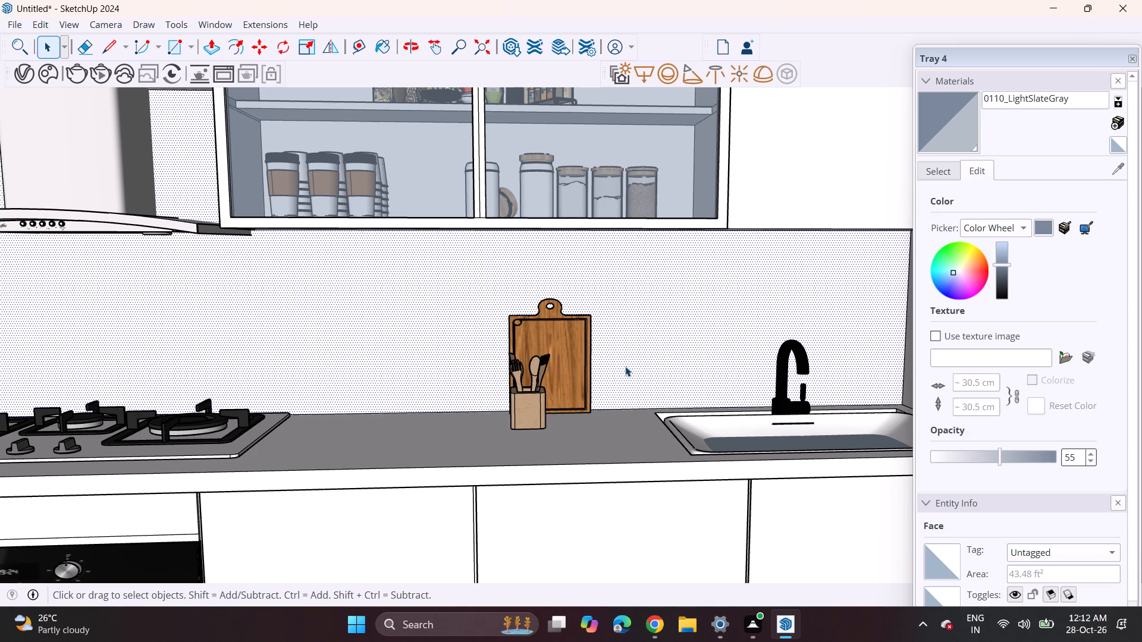
Import the hanging utensil rail model KITCHEN+ITEMS+(20) from the Downloads folder.
{"action": "scroll", "coordinate": [443, 375], "scroll_direction": "down", "scroll_amount": 4}
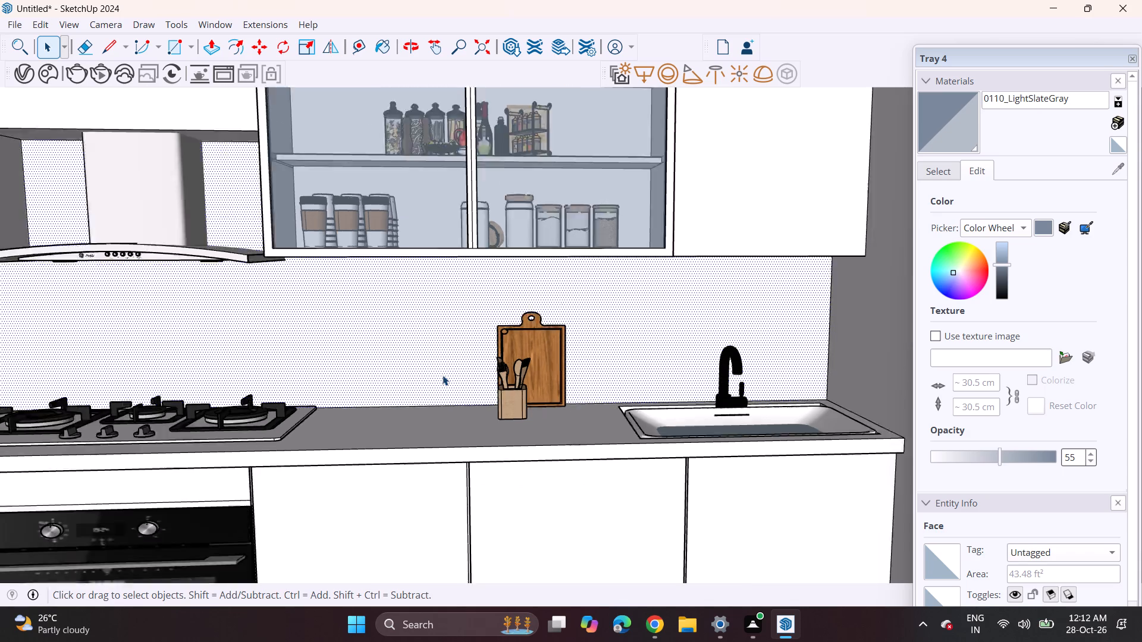
{"action": "scroll", "coordinate": [443, 395], "scroll_direction": "down", "scroll_amount": 3}
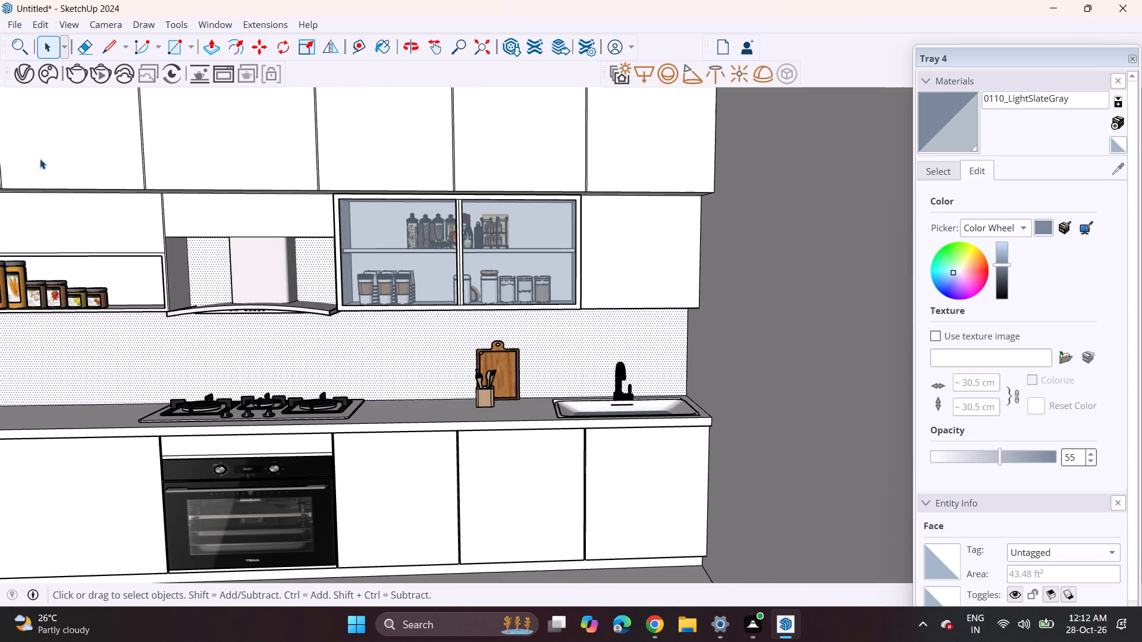
{"action": "left_click", "coordinate": [20, 21]}
{"action": "left_click", "coordinate": [38, 241]}
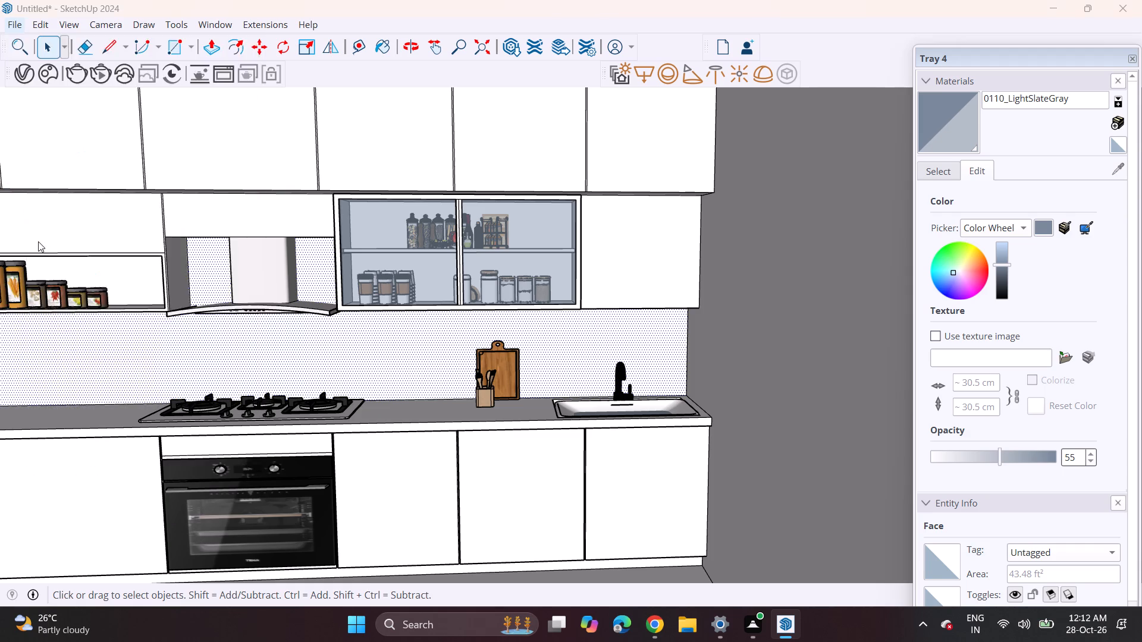
{"action": "scroll", "coordinate": [325, 224], "scroll_direction": "down", "scroll_amount": 6}
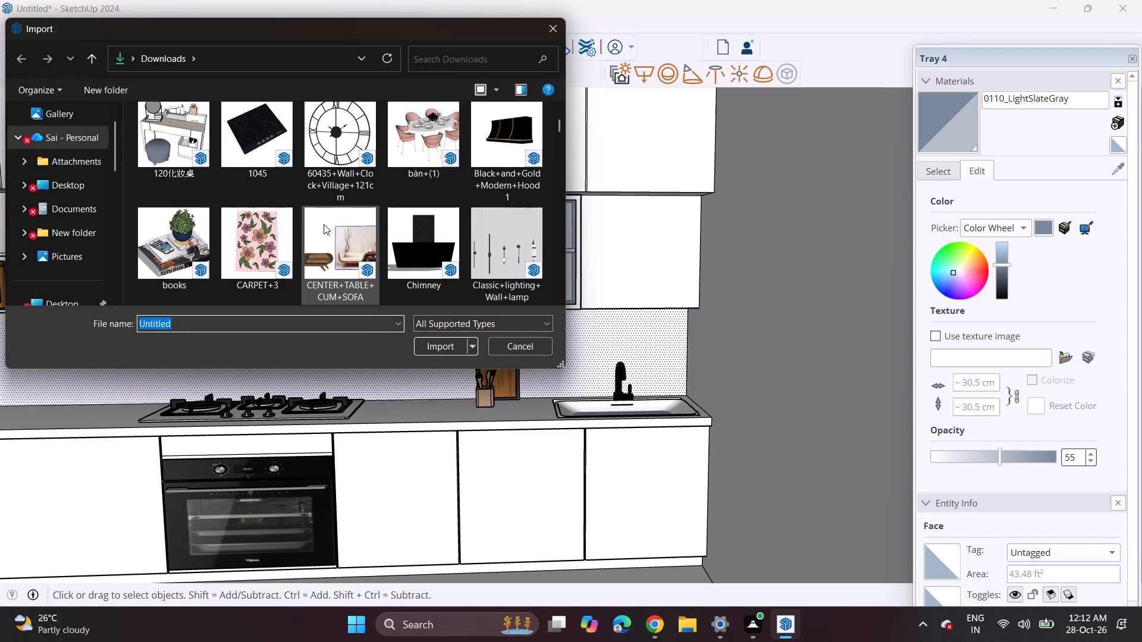
{"action": "scroll", "coordinate": [324, 224], "scroll_direction": "down", "scroll_amount": 3}
{"action": "scroll", "coordinate": [321, 224], "scroll_direction": "up", "scroll_amount": 1}
{"action": "scroll", "coordinate": [321, 224], "scroll_direction": "down", "scroll_amount": 1}
{"action": "scroll", "coordinate": [321, 224], "scroll_direction": "up", "scroll_amount": 1}
{"action": "scroll", "coordinate": [321, 224], "scroll_direction": "down", "scroll_amount": 4}
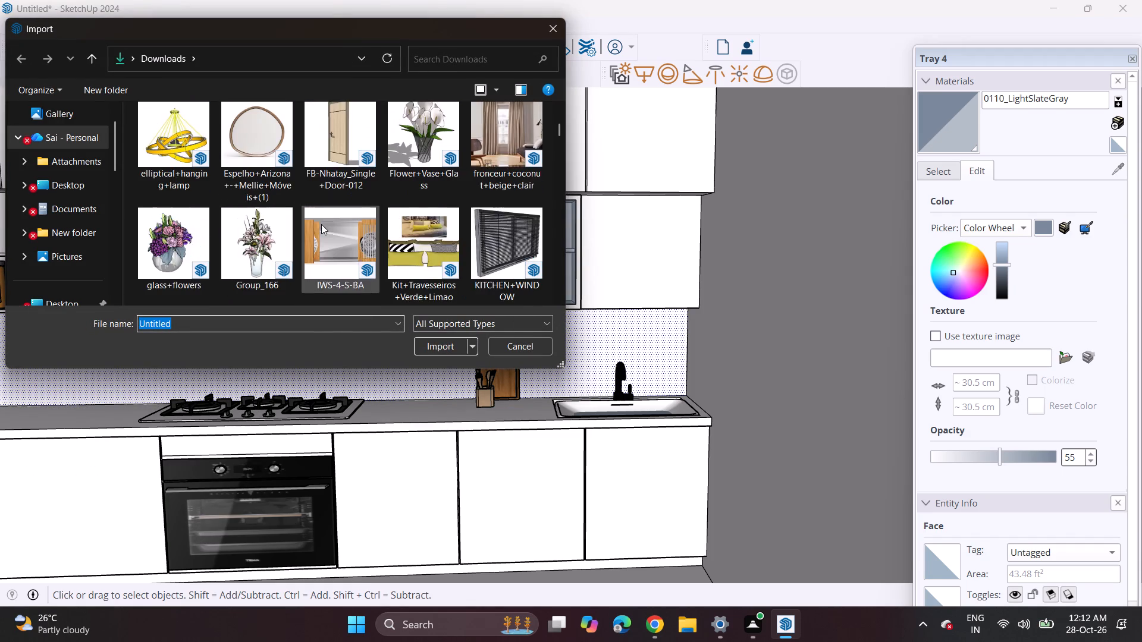
{"action": "scroll", "coordinate": [321, 224], "scroll_direction": "down", "scroll_amount": 2}
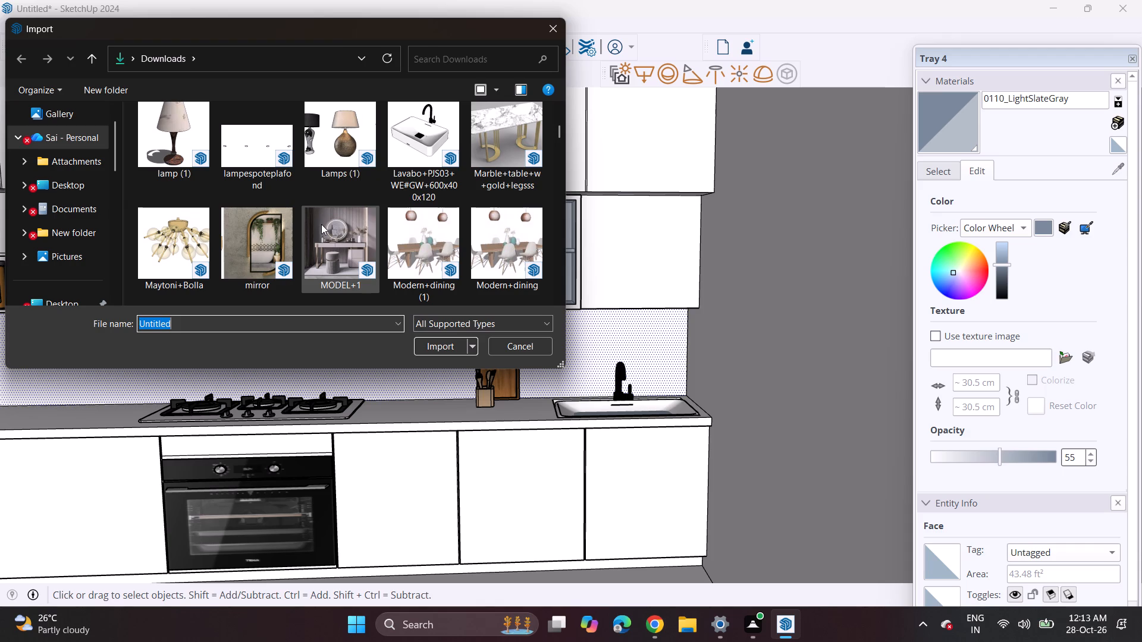
{"action": "scroll", "coordinate": [343, 261], "scroll_direction": "down", "scroll_amount": 2}
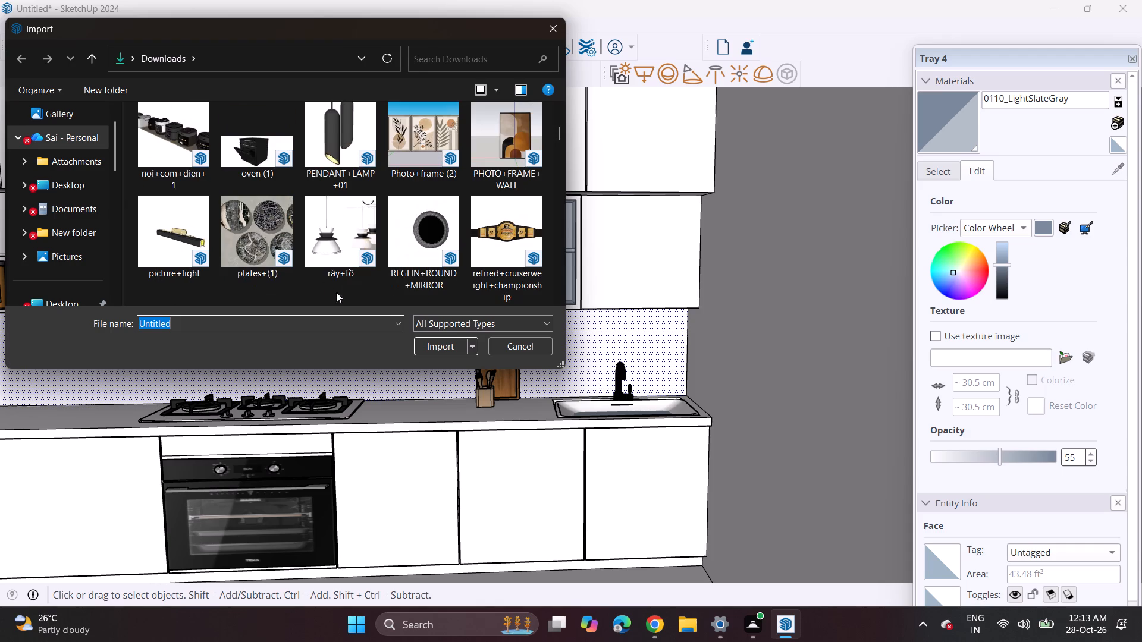
{"action": "scroll", "coordinate": [356, 268], "scroll_direction": "down", "scroll_amount": 2}
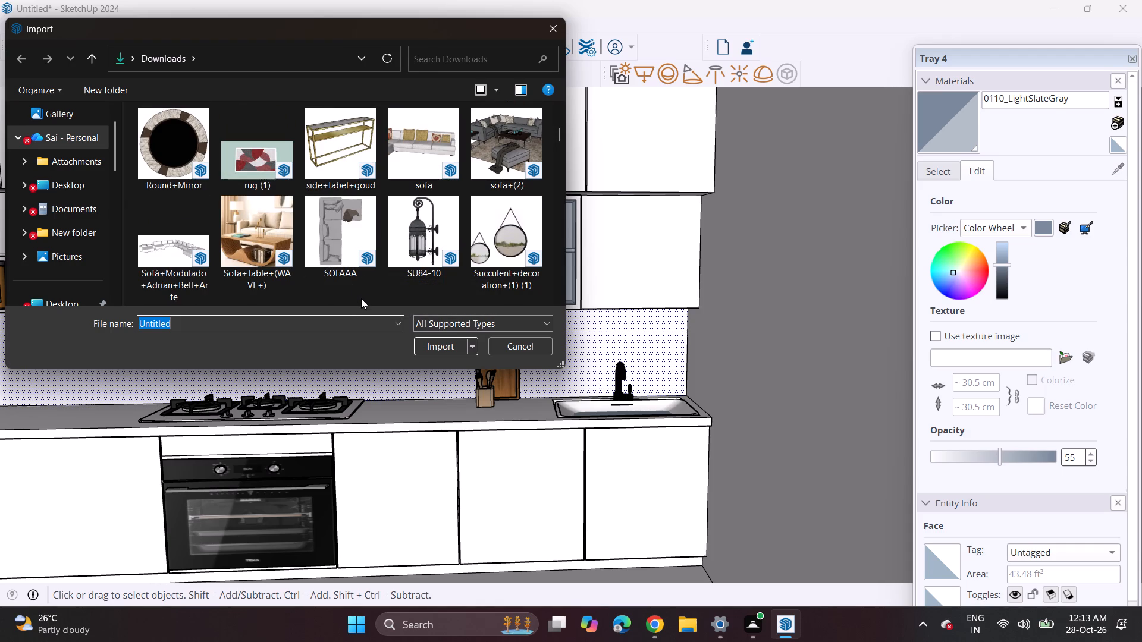
{"action": "scroll", "coordinate": [294, 210], "scroll_direction": "down", "scroll_amount": 2}
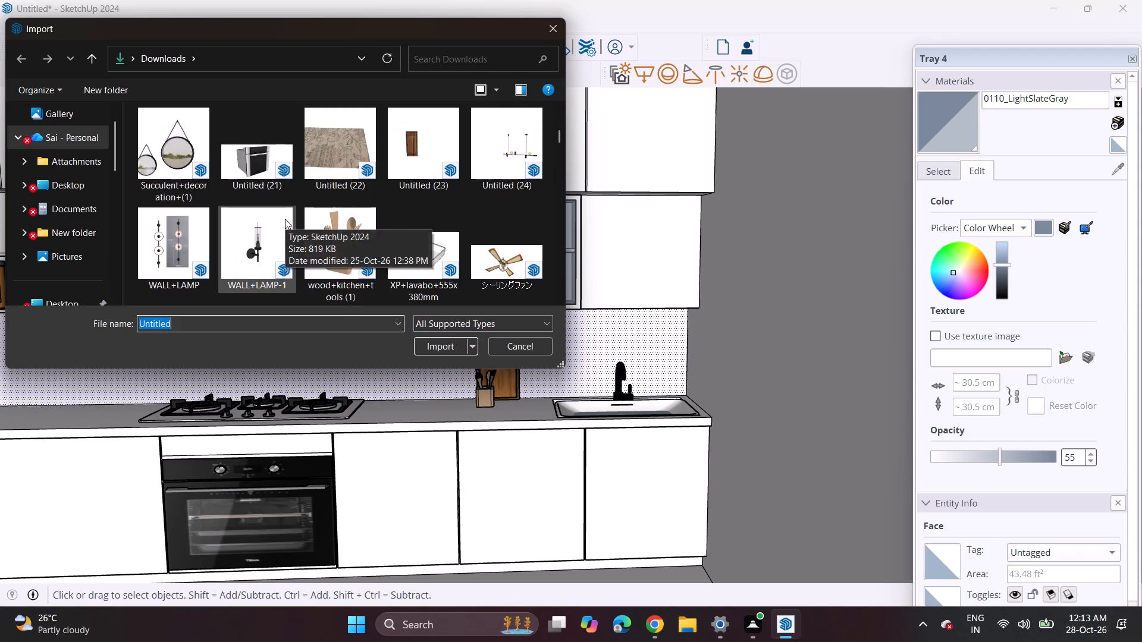
{"action": "scroll", "coordinate": [291, 222], "scroll_direction": "down", "scroll_amount": 7}
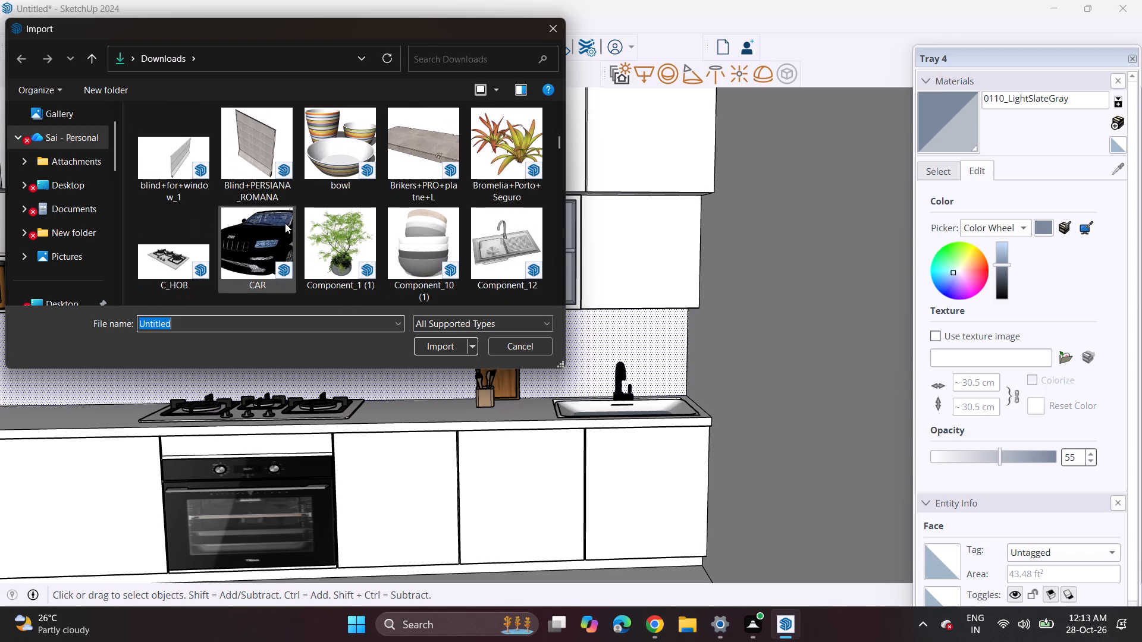
{"action": "scroll", "coordinate": [285, 223], "scroll_direction": "down", "scroll_amount": 4}
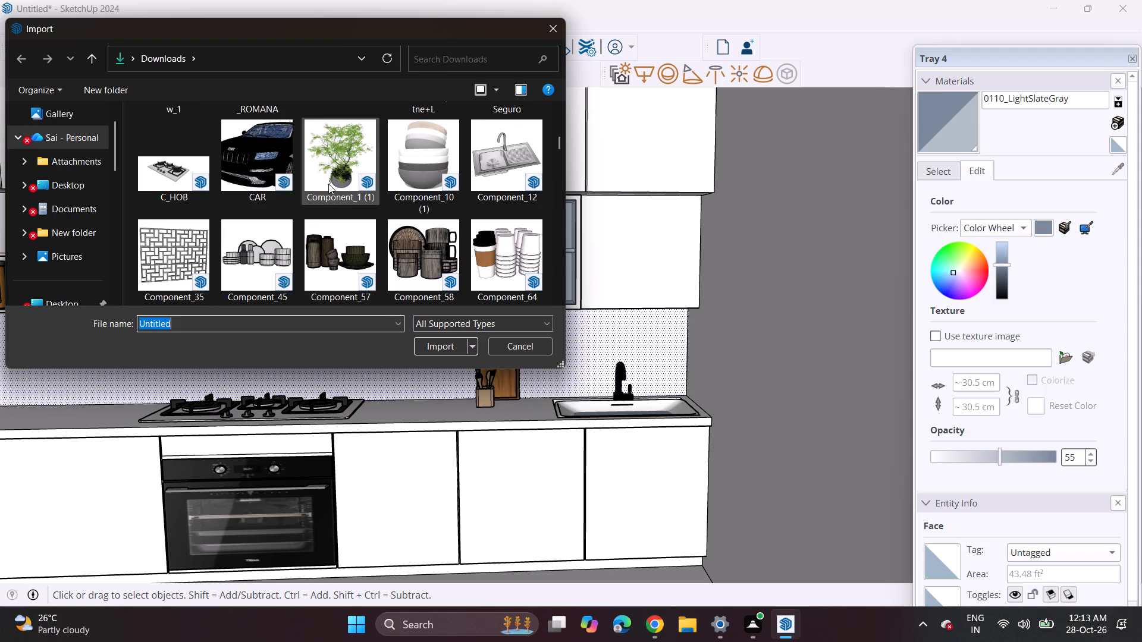
{"action": "scroll", "coordinate": [328, 184], "scroll_direction": "down", "scroll_amount": 3}
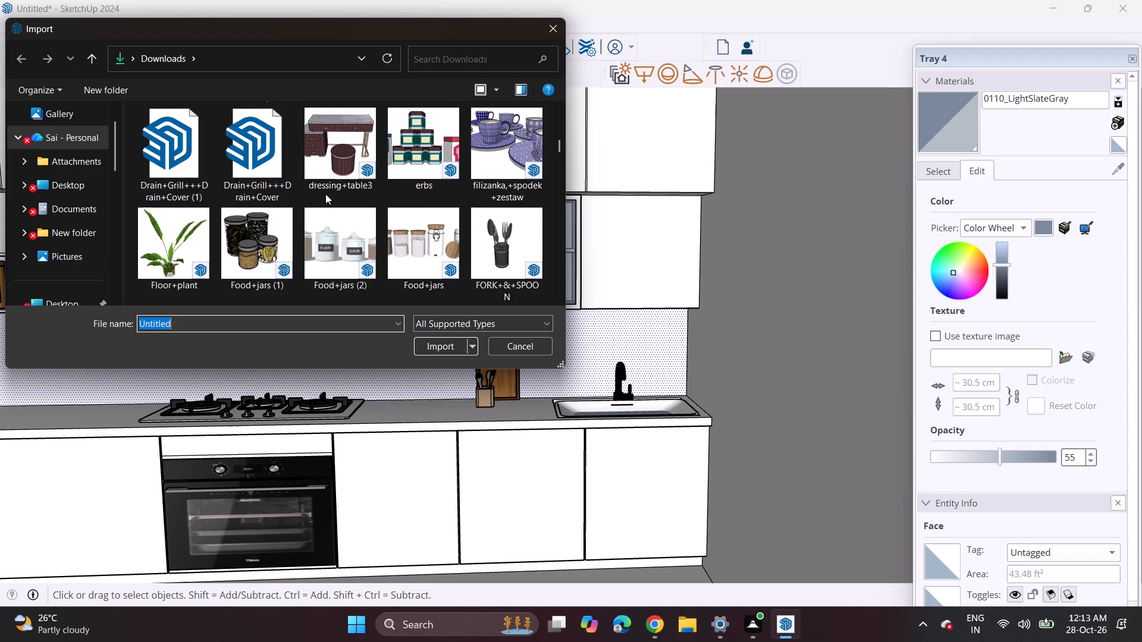
{"action": "scroll", "coordinate": [325, 194], "scroll_direction": "down", "scroll_amount": 4}
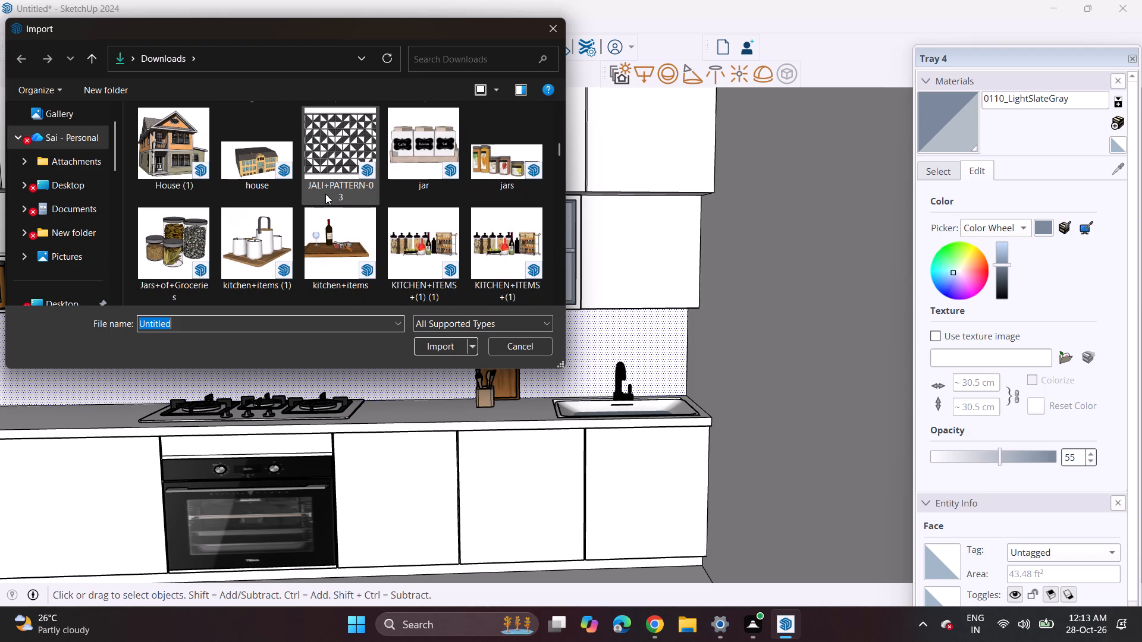
{"action": "scroll", "coordinate": [325, 194], "scroll_direction": "down", "scroll_amount": 2}
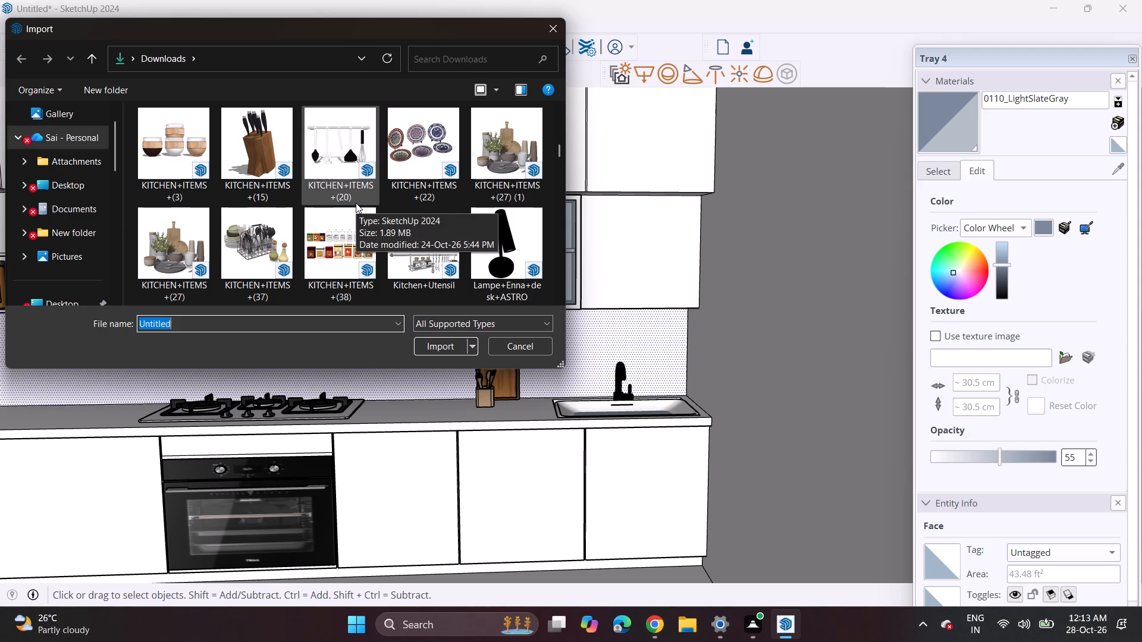
{"action": "scroll", "coordinate": [356, 206], "scroll_direction": "down", "scroll_amount": 2}
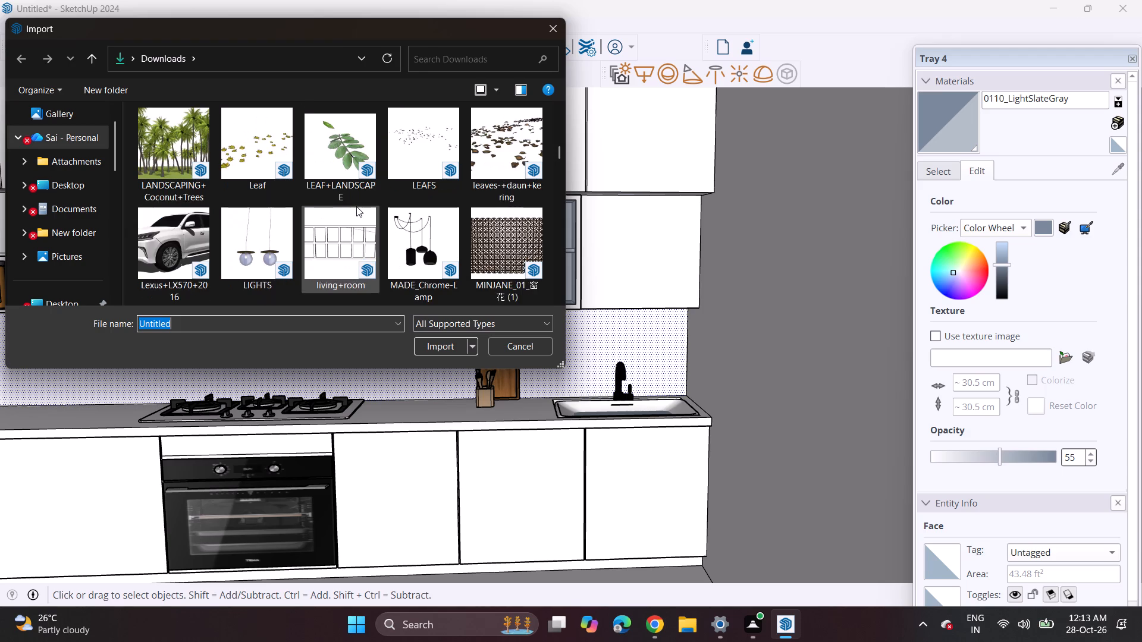
{"action": "scroll", "coordinate": [356, 206], "scroll_direction": "down", "scroll_amount": 2}
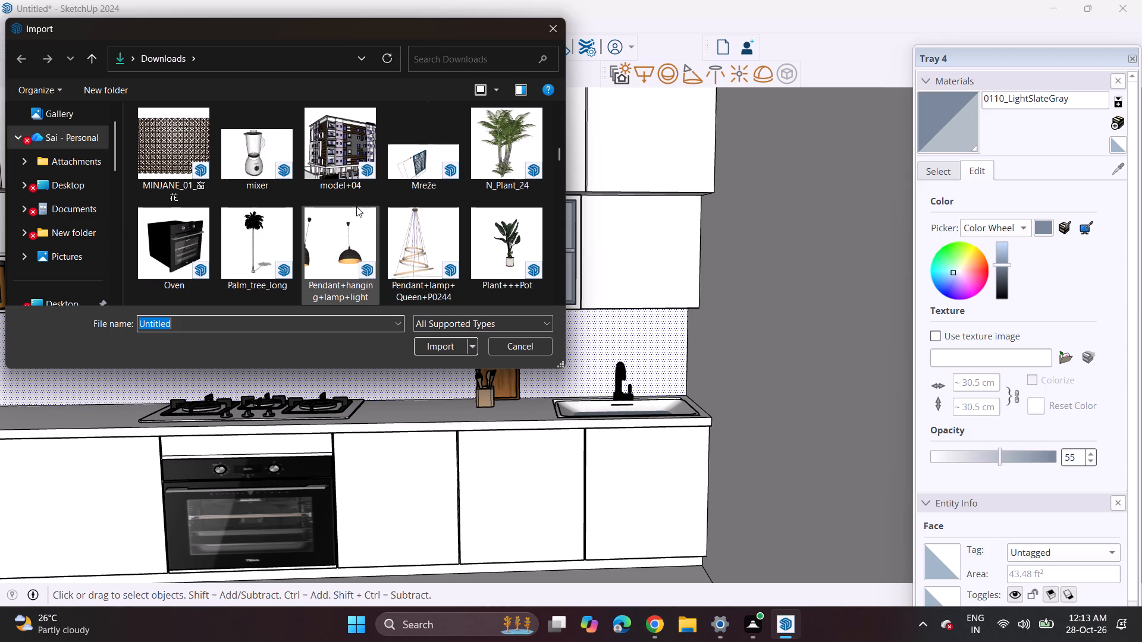
{"action": "scroll", "coordinate": [357, 206], "scroll_direction": "up", "scroll_amount": 4}
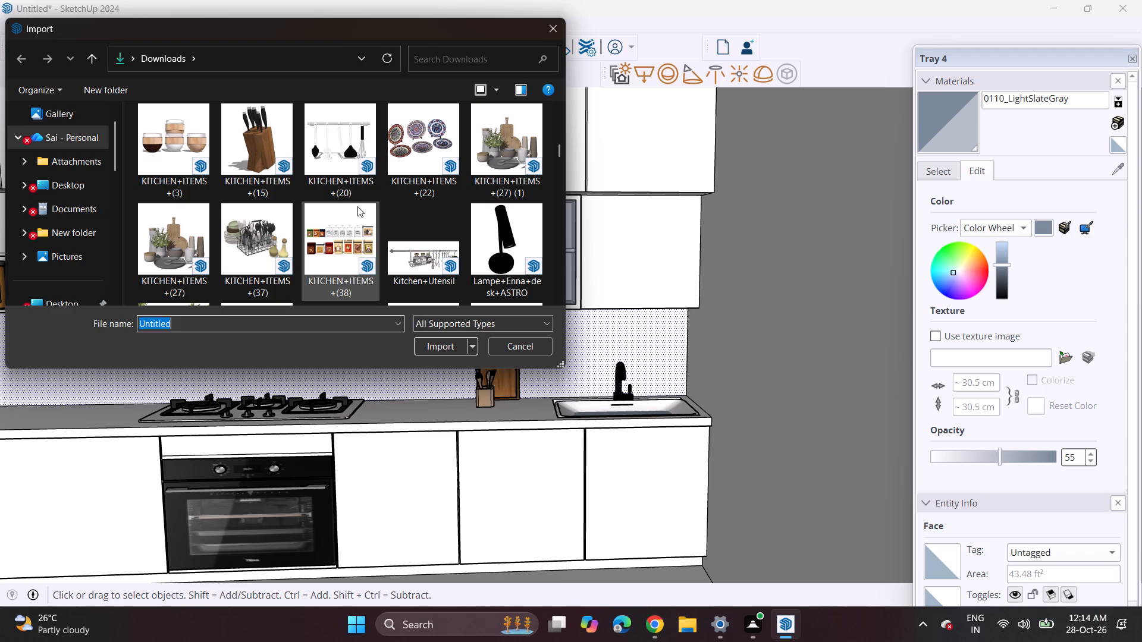
{"action": "left_click", "coordinate": [349, 152]}
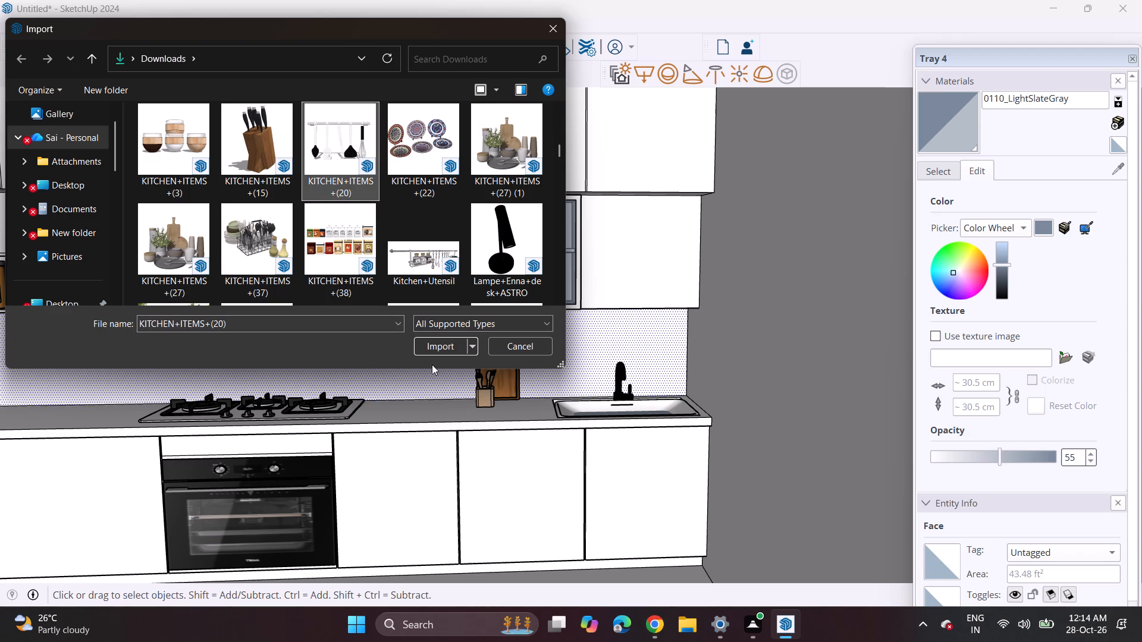
{"action": "left_click", "coordinate": [441, 341]}
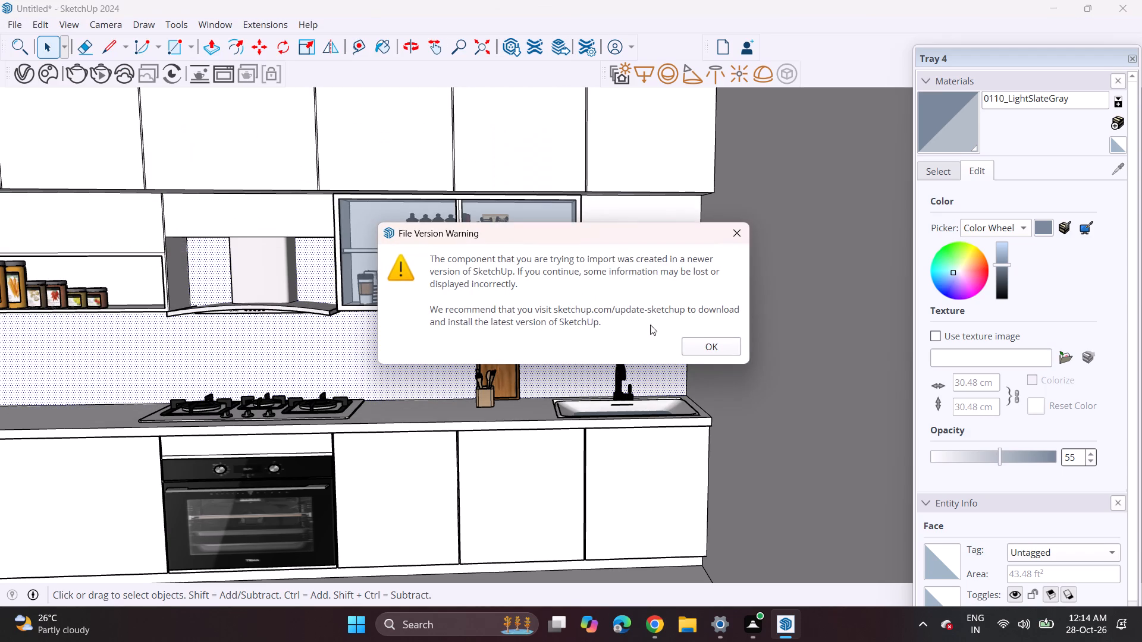
{"action": "left_click", "coordinate": [707, 352]}
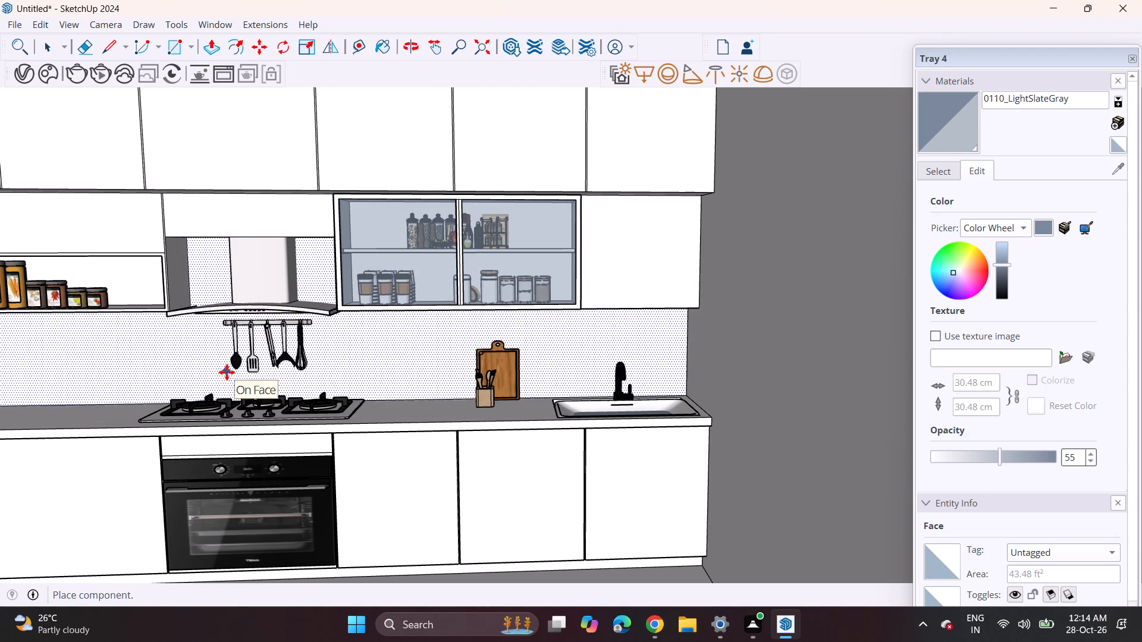
Place the hanging utensil rail on the back wall just below the open niche holding the canisters.
{"action": "middle_click_drag", "start_coordinate": [228, 372], "coordinate": [529, 363], "text": "shift"}
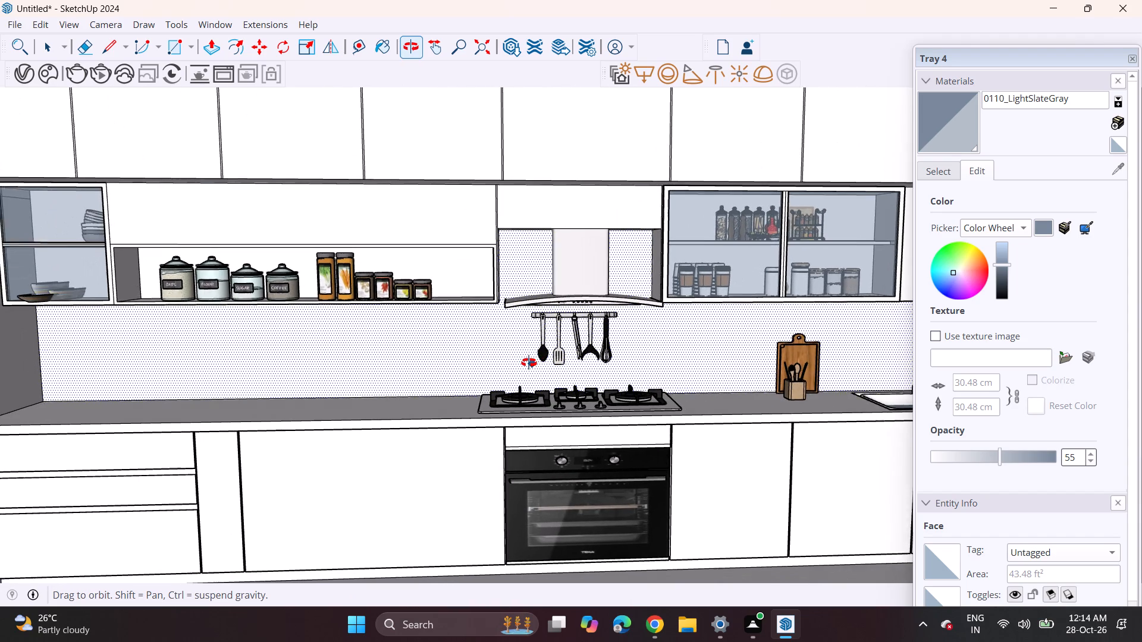
{"action": "middle_click_drag", "start_coordinate": [529, 363], "coordinate": [525, 362], "text": "shift"}
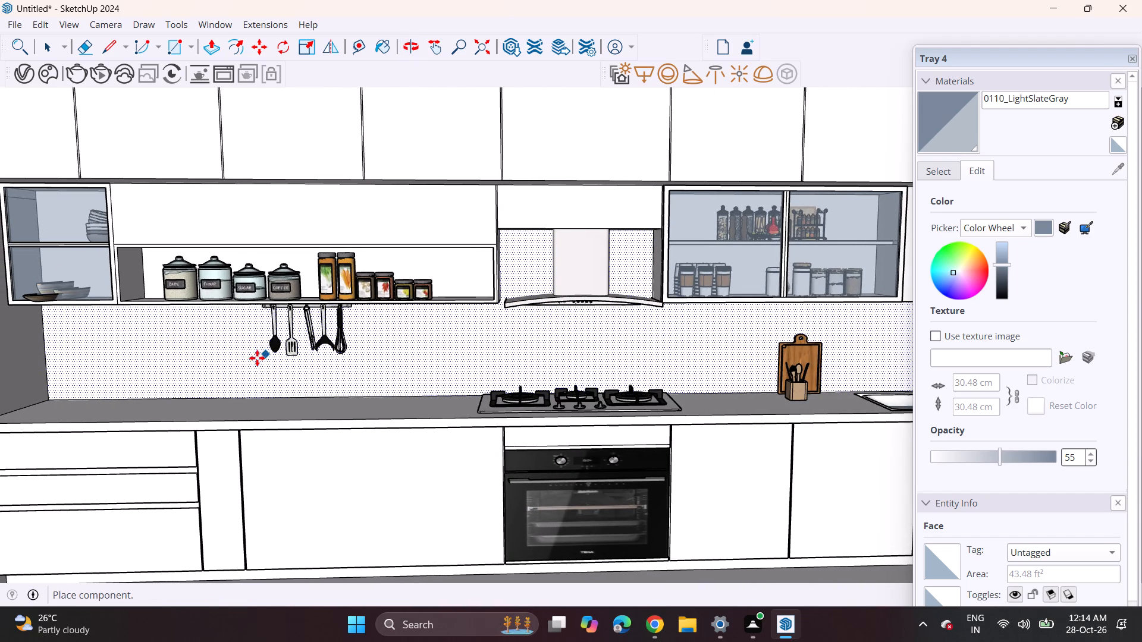
{"action": "left_click", "coordinate": [215, 360]}
{"action": "middle_click_drag", "start_coordinate": [249, 374], "coordinate": [275, 370]}
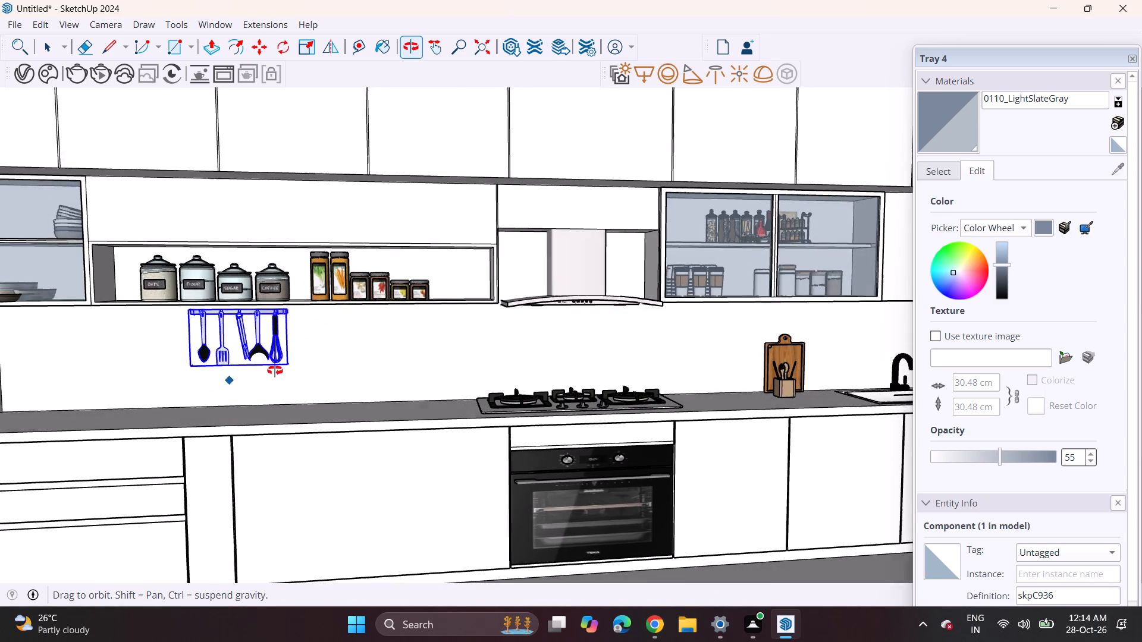
{"action": "middle_click_drag", "start_coordinate": [275, 370], "coordinate": [269, 388]}
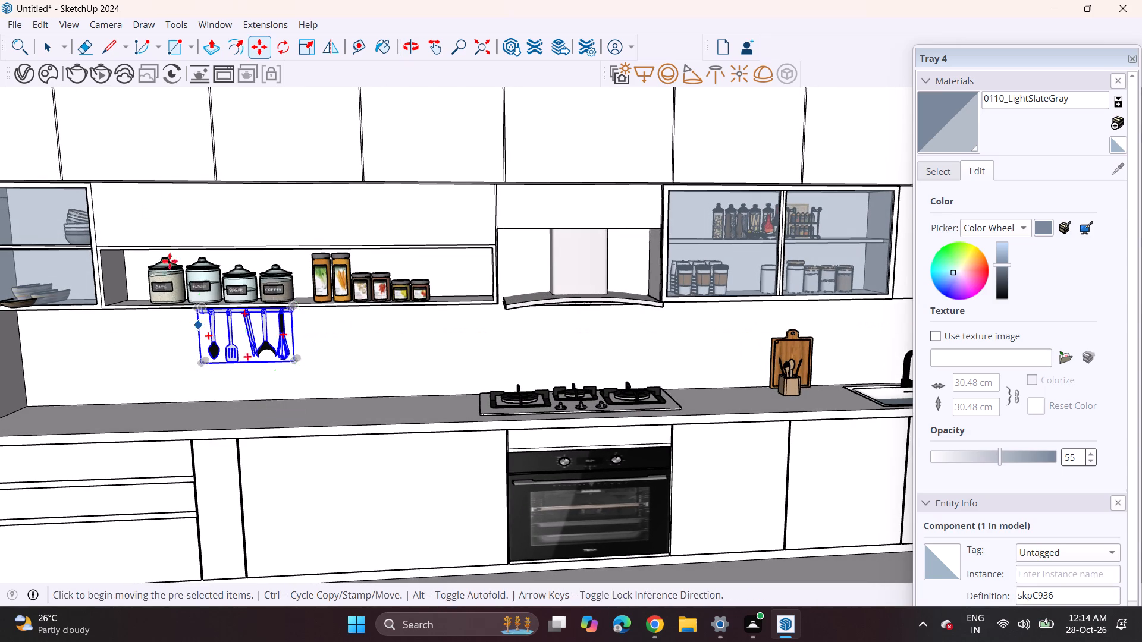
Import the rice cooker collection model noi+com+dien+1 from the Downloads folder.
{"action": "left_click", "coordinate": [4, 25]}
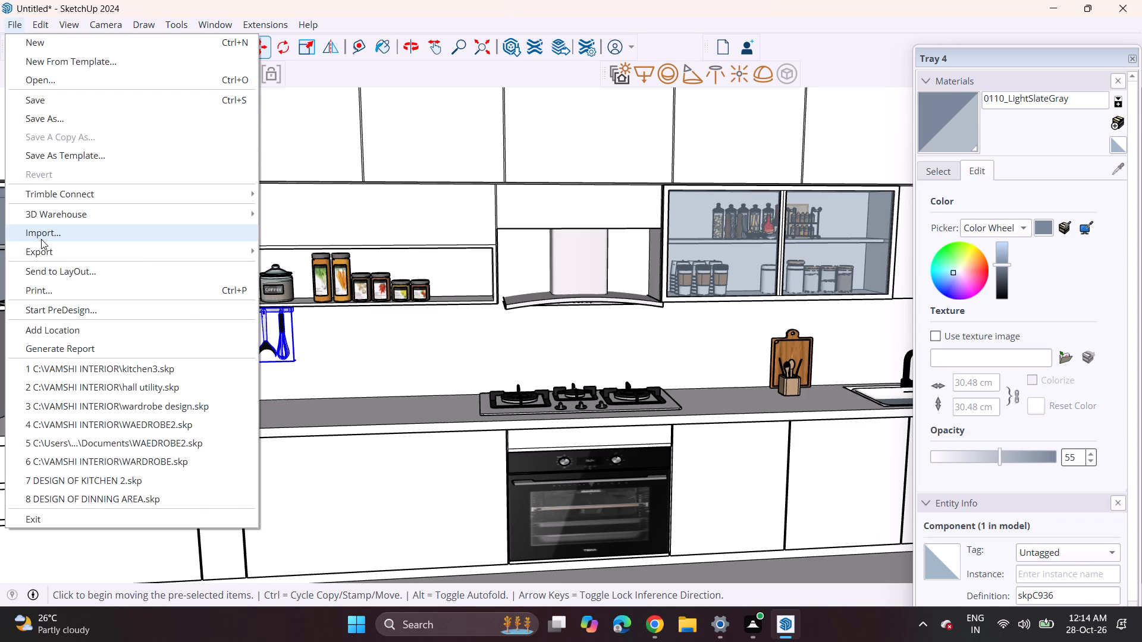
{"action": "left_click", "coordinate": [43, 237]}
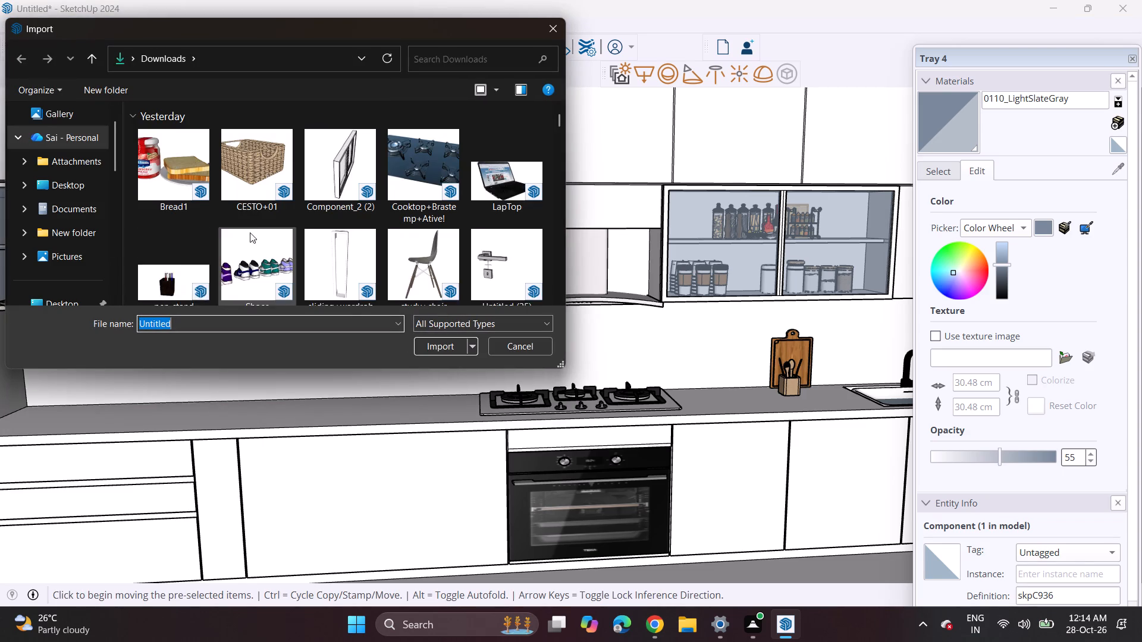
{"action": "scroll", "coordinate": [250, 226], "scroll_direction": "down", "scroll_amount": 3}
{"action": "scroll", "coordinate": [250, 226], "scroll_direction": "up", "scroll_amount": 1}
{"action": "scroll", "coordinate": [250, 226], "scroll_direction": "down", "scroll_amount": 6}
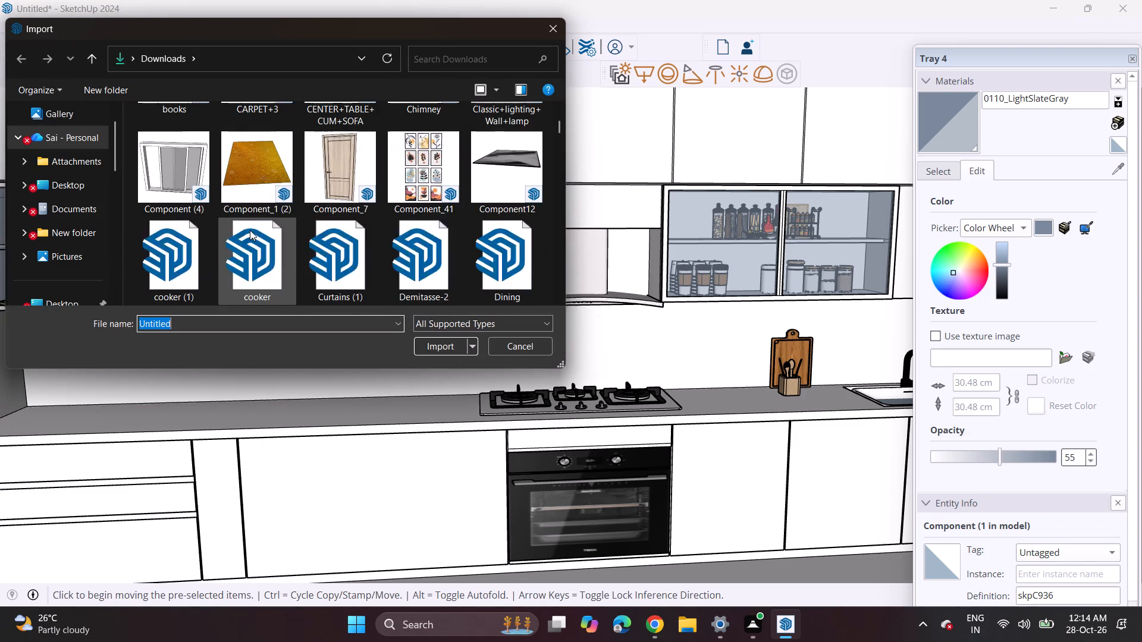
{"action": "scroll", "coordinate": [250, 230], "scroll_direction": "down", "scroll_amount": 4}
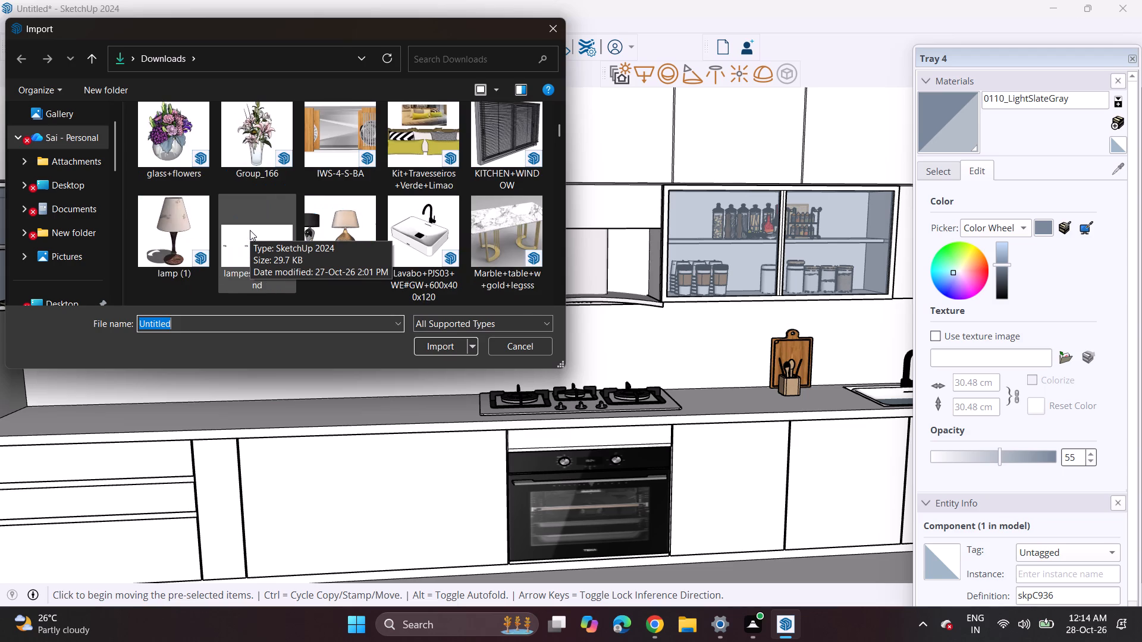
{"action": "scroll", "coordinate": [250, 230], "scroll_direction": "down", "scroll_amount": 6}
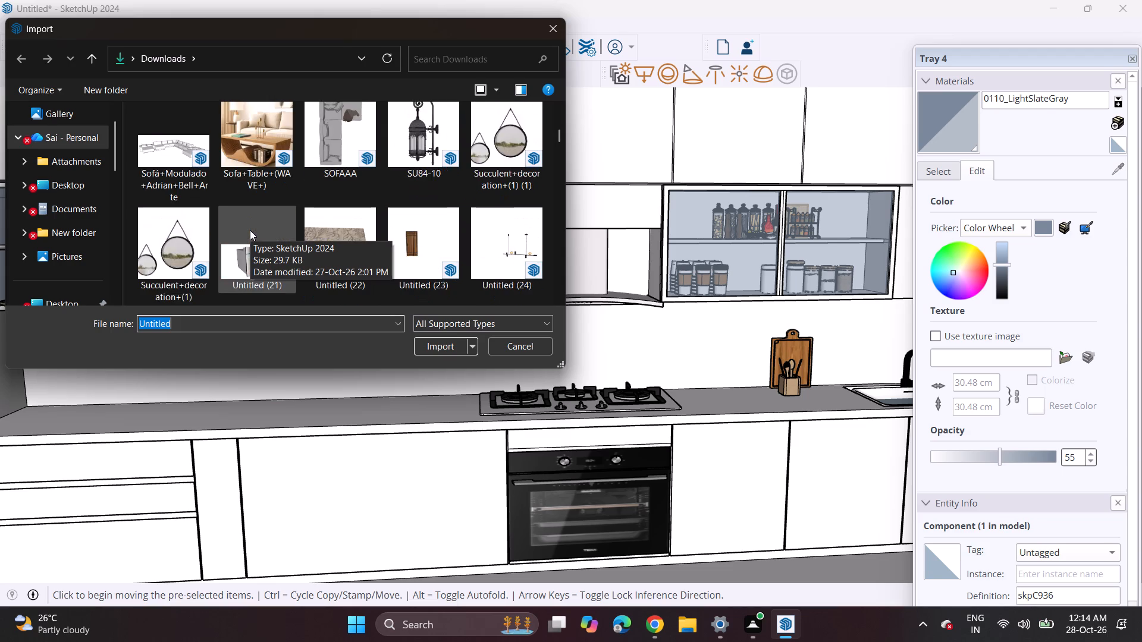
{"action": "scroll", "coordinate": [250, 230], "scroll_direction": "down", "scroll_amount": 6}
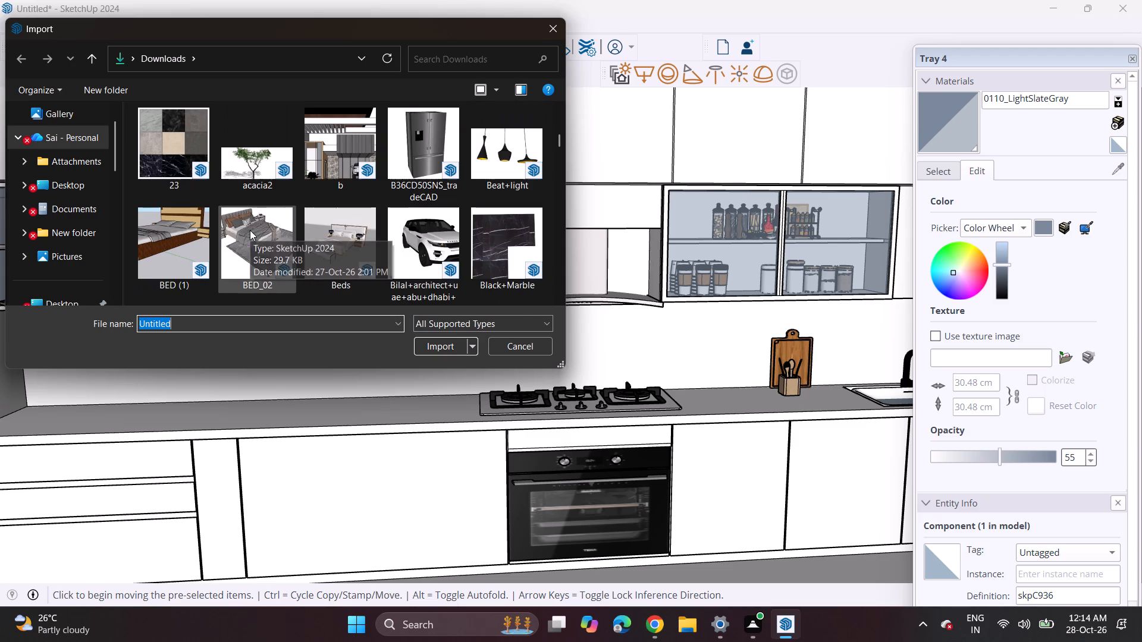
{"action": "scroll", "coordinate": [250, 230], "scroll_direction": "down", "scroll_amount": 1}
{"action": "scroll", "coordinate": [250, 230], "scroll_direction": "up", "scroll_amount": 5}
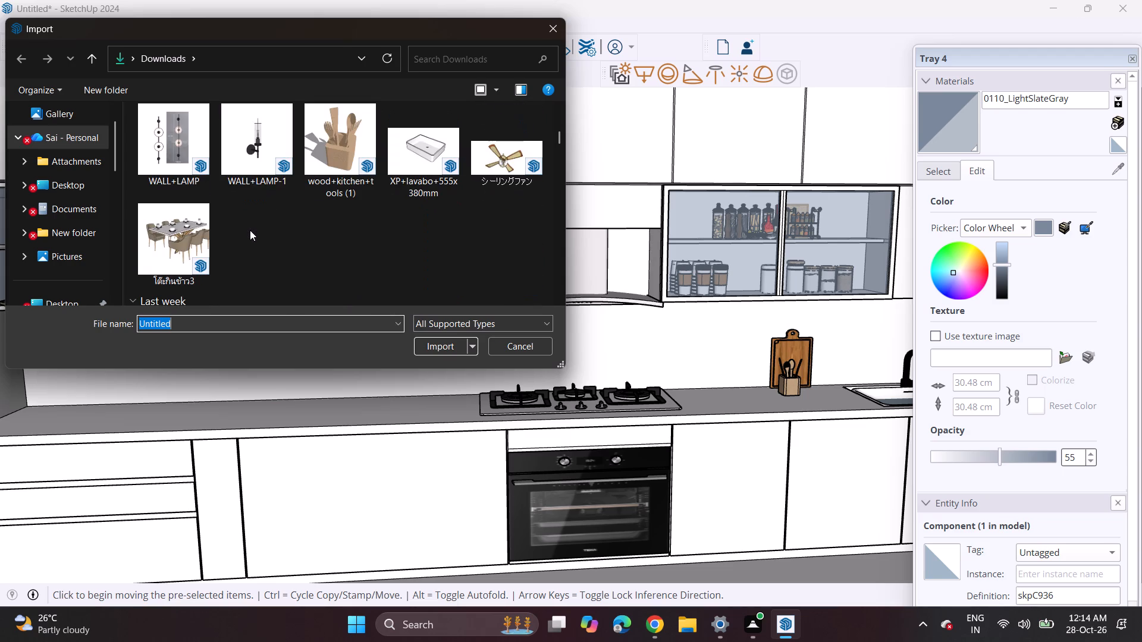
{"action": "scroll", "coordinate": [250, 230], "scroll_direction": "up", "scroll_amount": 4}
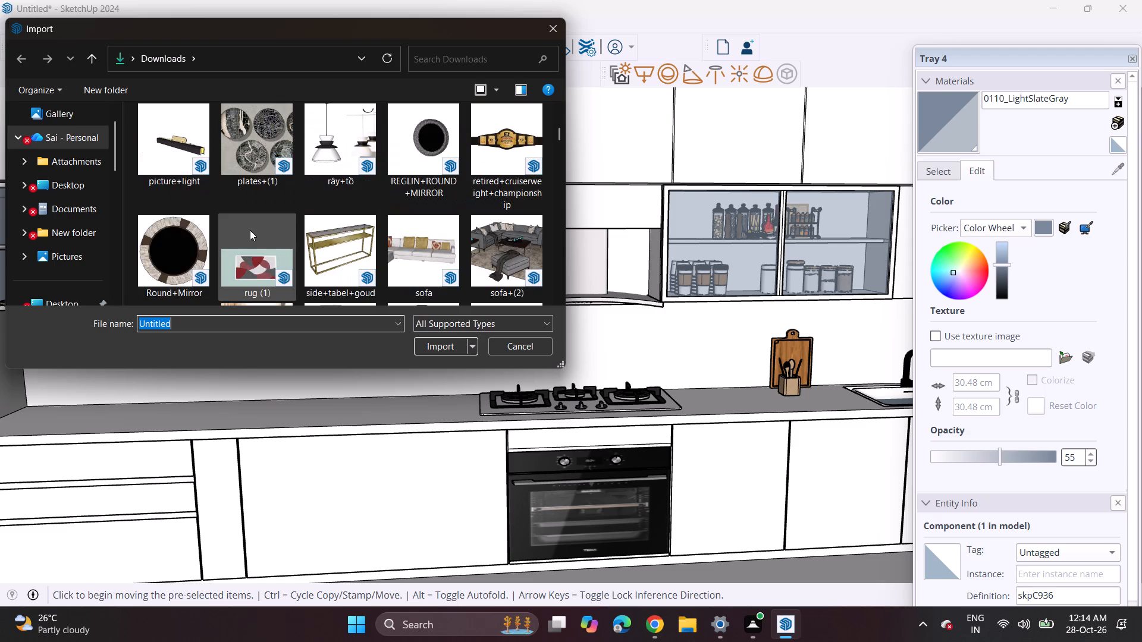
{"action": "scroll", "coordinate": [250, 230], "scroll_direction": "up", "scroll_amount": 2}
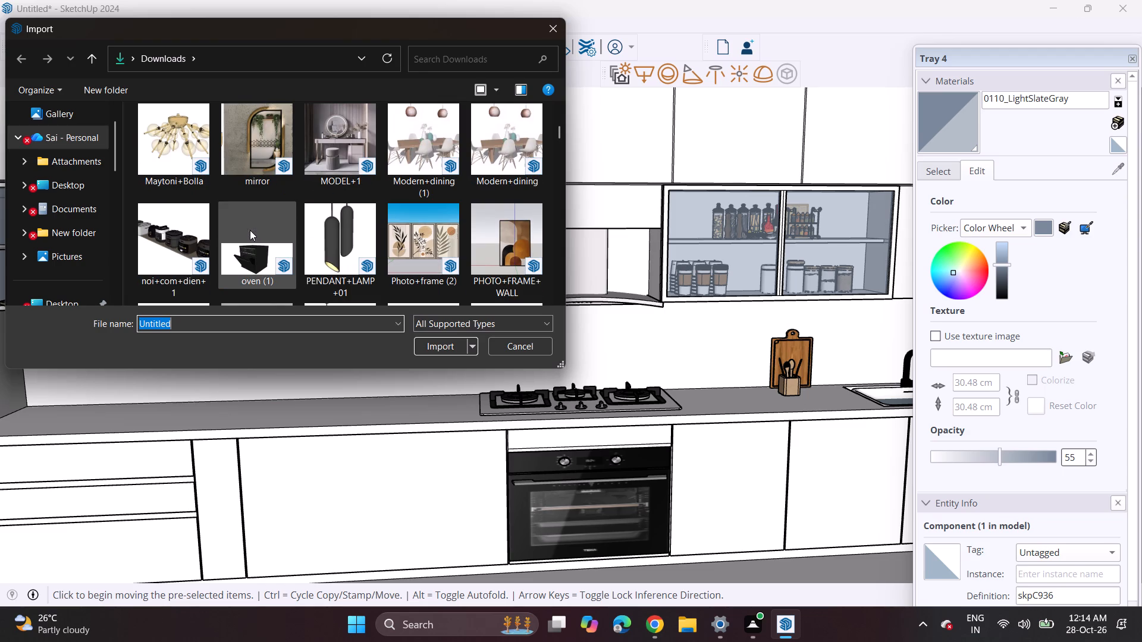
{"action": "left_click", "coordinate": [189, 243]}
{"action": "left_click", "coordinate": [432, 343]}
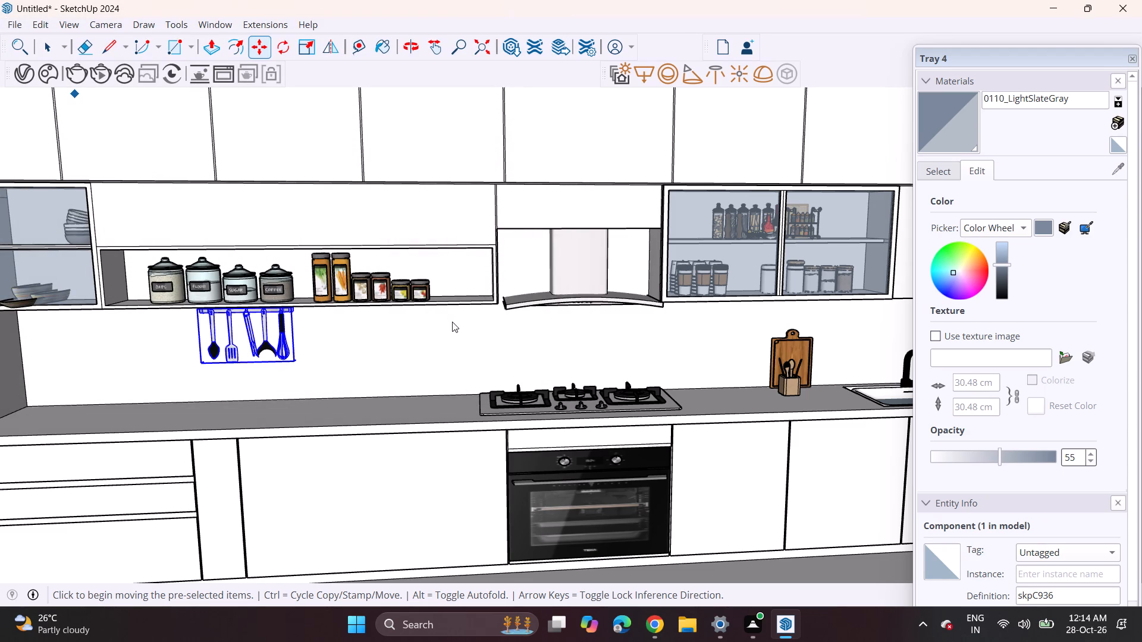
Place the imported row of rice cookers on open ground outside the kitchen, near its open front.
{"action": "left_click", "coordinate": [697, 343]}
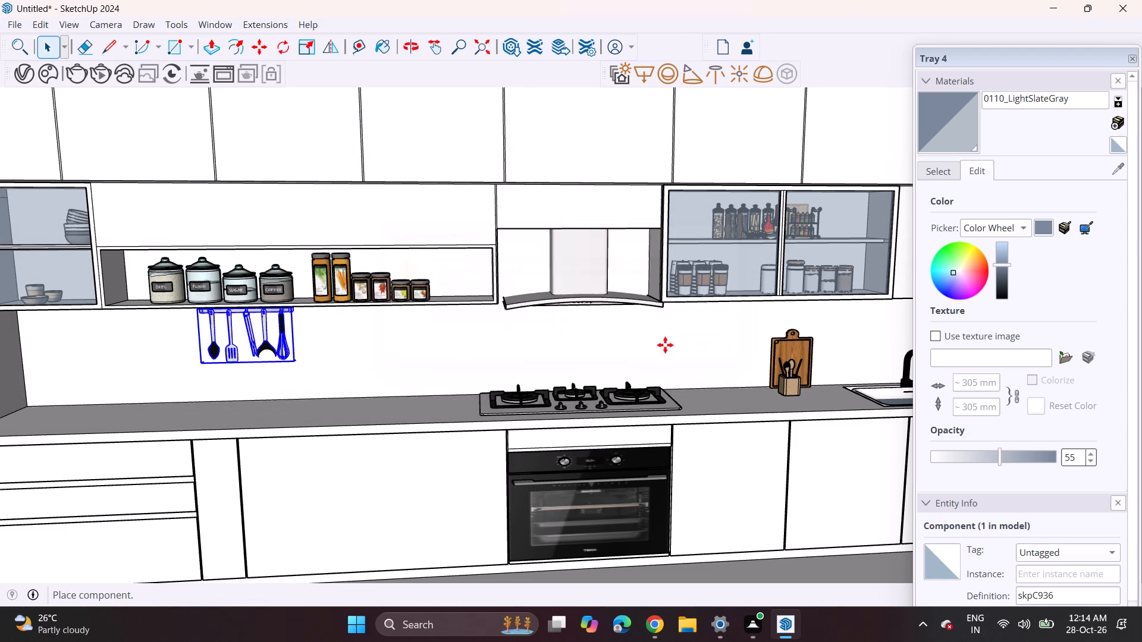
{"action": "scroll", "coordinate": [444, 347], "scroll_direction": "down", "scroll_amount": 9}
{"action": "scroll", "coordinate": [441, 347], "scroll_direction": "up", "scroll_amount": 1}
{"action": "scroll", "coordinate": [441, 347], "scroll_direction": "down", "scroll_amount": 14}
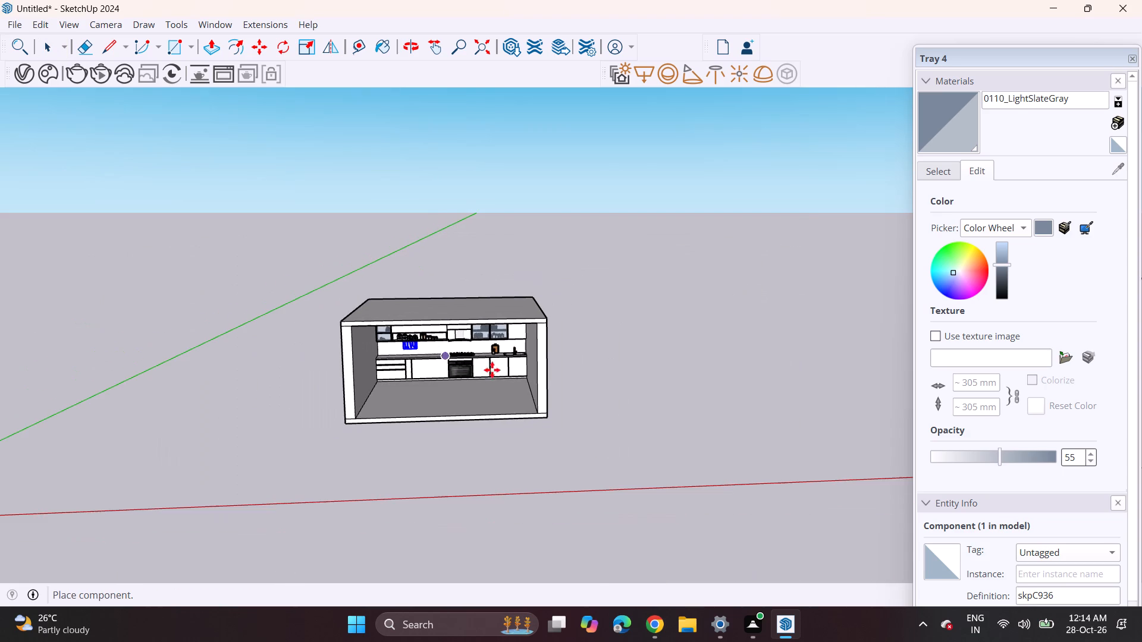
{"action": "scroll", "coordinate": [424, 330], "scroll_direction": "down", "scroll_amount": 1}
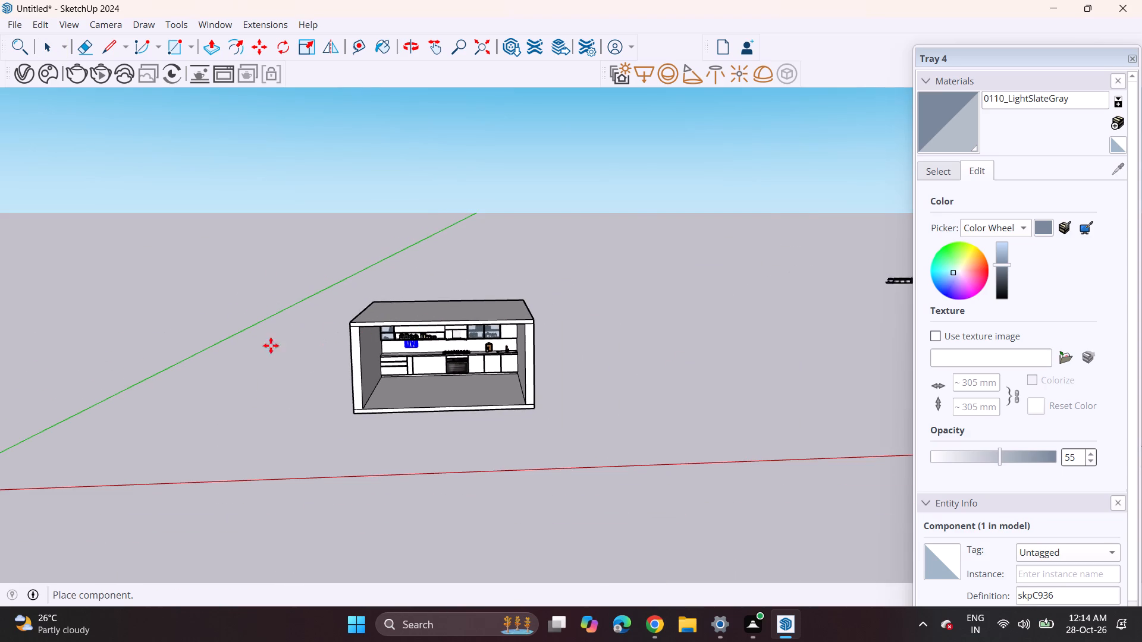
{"action": "left_click", "coordinate": [146, 345]}
{"action": "scroll", "coordinate": [786, 291], "scroll_direction": "down", "scroll_amount": 1}
{"action": "scroll", "coordinate": [786, 291], "scroll_direction": "up", "scroll_amount": 3}
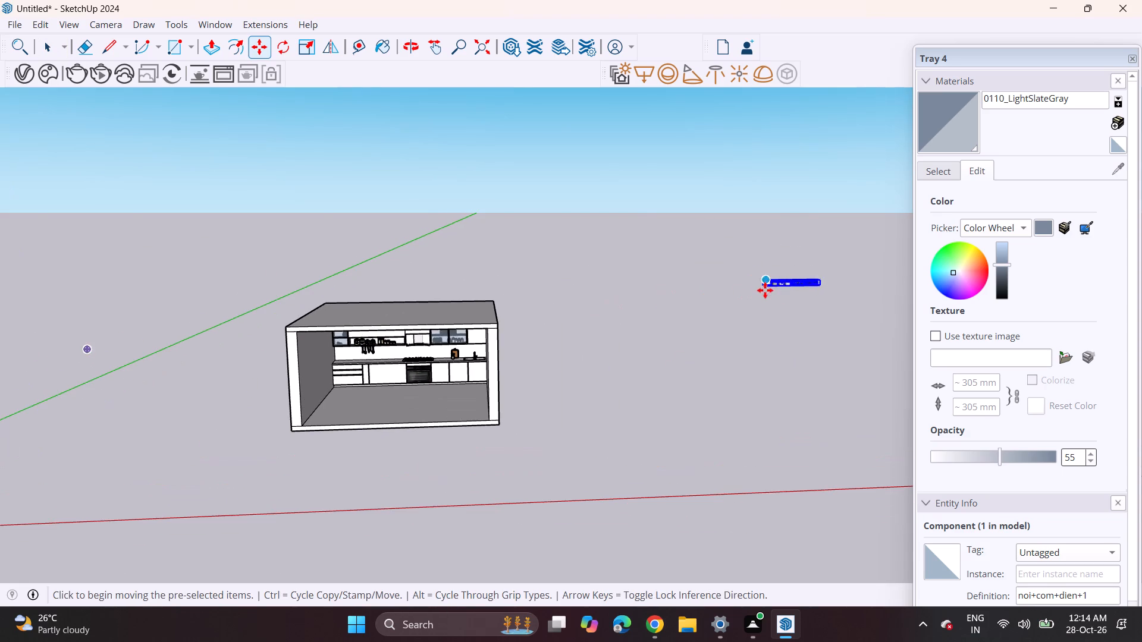
{"action": "left_click", "coordinate": [765, 290]}
{"action": "scroll", "coordinate": [488, 457], "scroll_direction": "up", "scroll_amount": 5}
{"action": "left_click", "coordinate": [488, 457]}
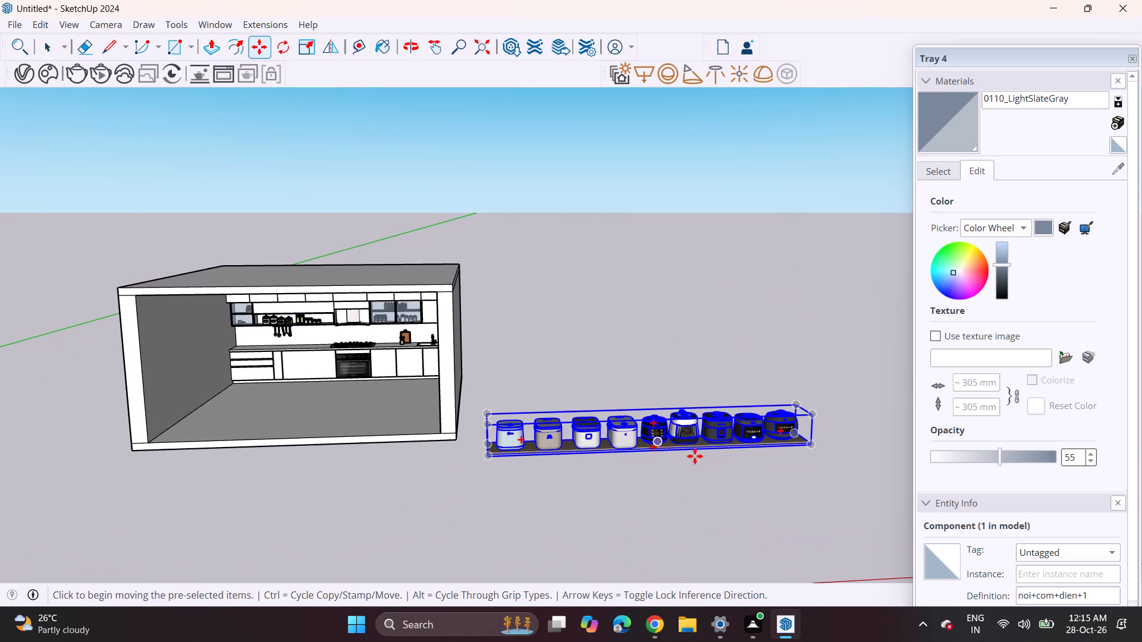
Explode the rice cooker collection and its nested component so that the individual cookers can be selected.
{"action": "scroll", "coordinate": [701, 441], "scroll_direction": "up", "scroll_amount": 5}
{"action": "key", "text": "space"}
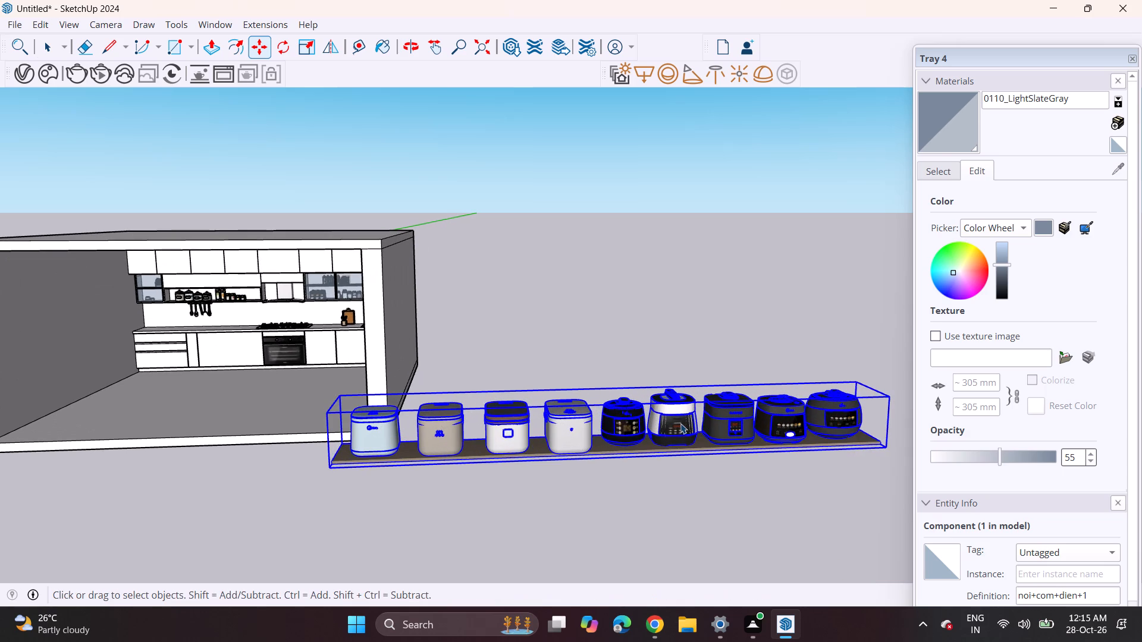
{"action": "left_click", "coordinate": [680, 423]}
{"action": "right_click", "coordinate": [682, 423]}
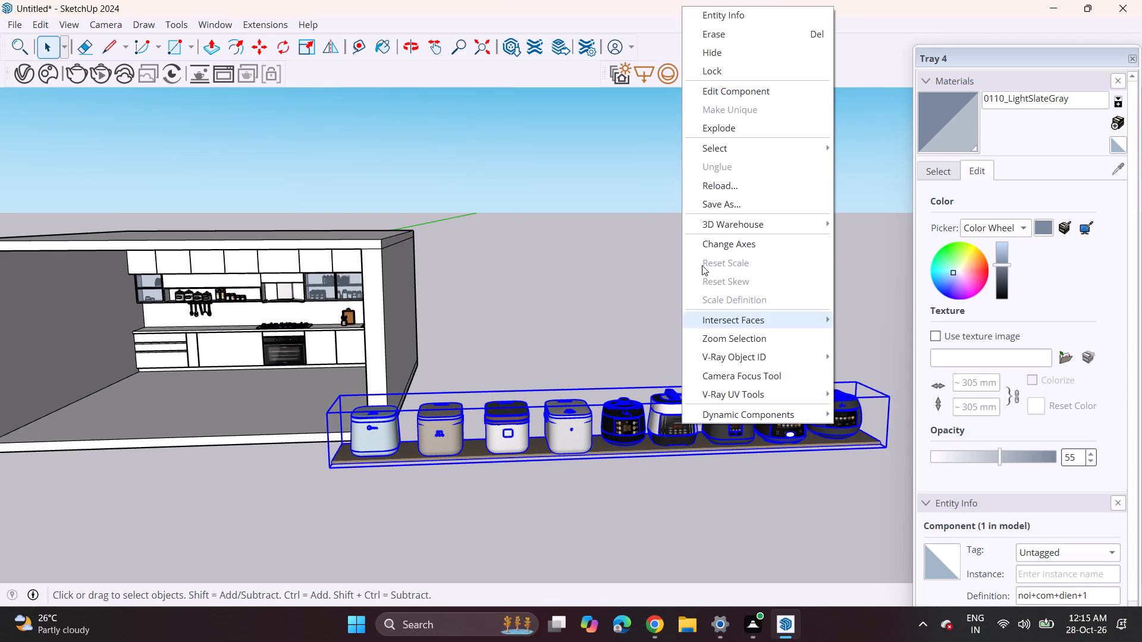
{"action": "left_click", "coordinate": [725, 121]}
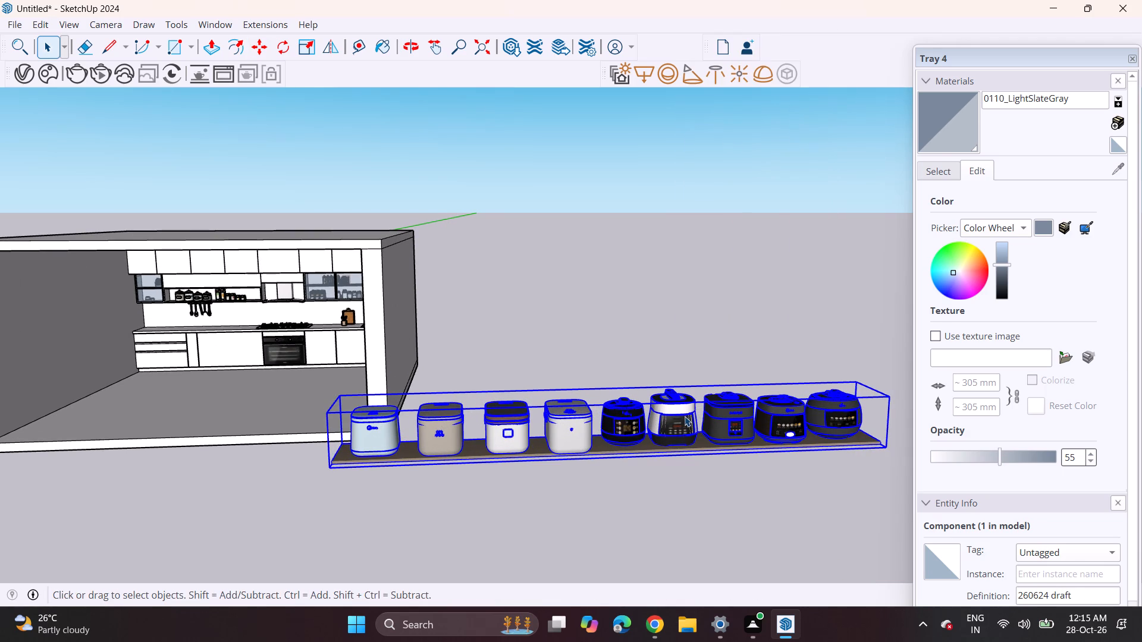
{"action": "left_click", "coordinate": [685, 416]}
{"action": "right_click", "coordinate": [671, 415]}
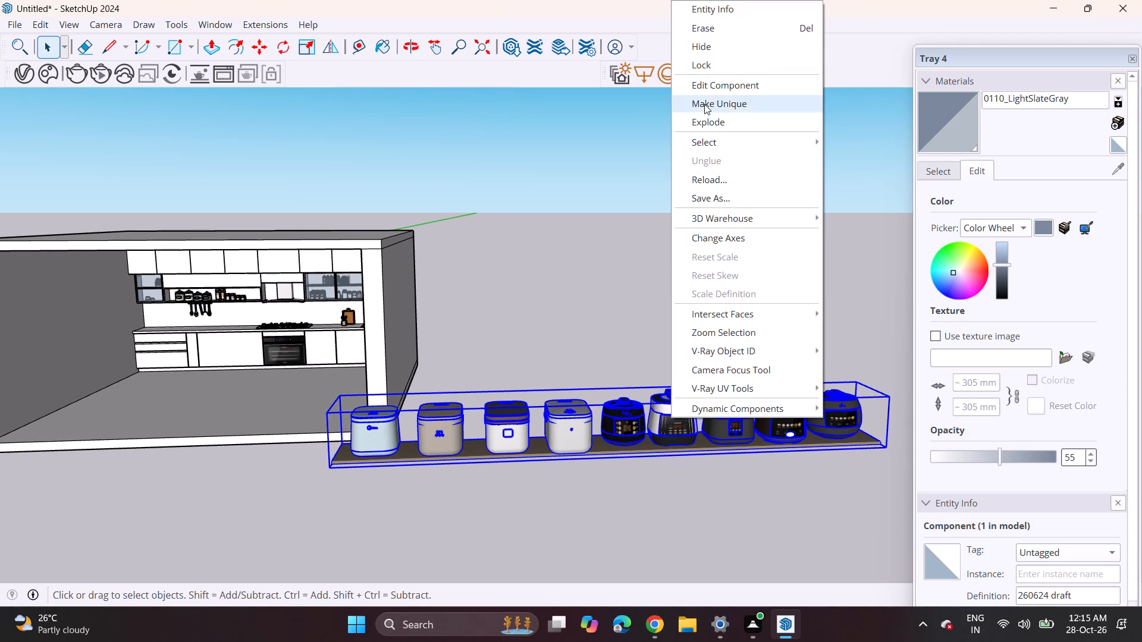
{"action": "left_click", "coordinate": [711, 128]}
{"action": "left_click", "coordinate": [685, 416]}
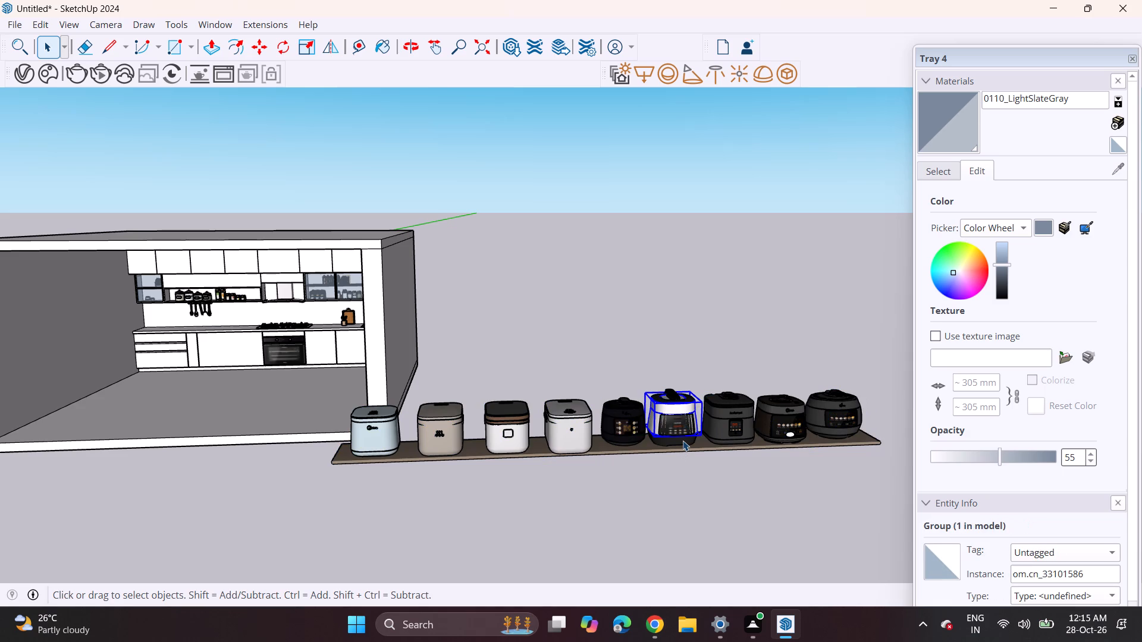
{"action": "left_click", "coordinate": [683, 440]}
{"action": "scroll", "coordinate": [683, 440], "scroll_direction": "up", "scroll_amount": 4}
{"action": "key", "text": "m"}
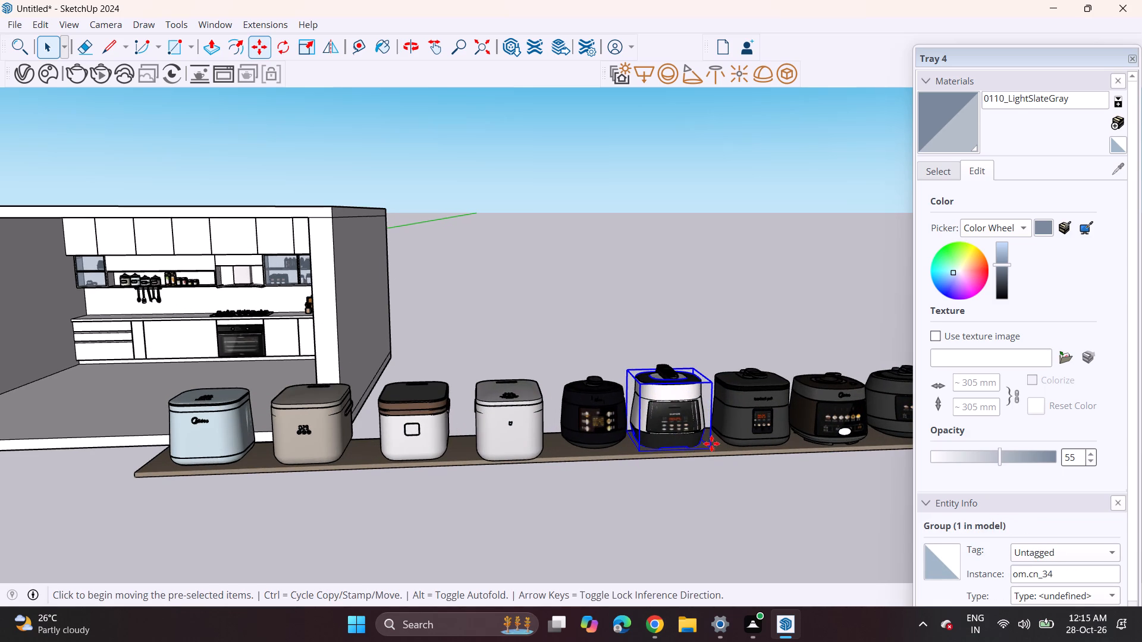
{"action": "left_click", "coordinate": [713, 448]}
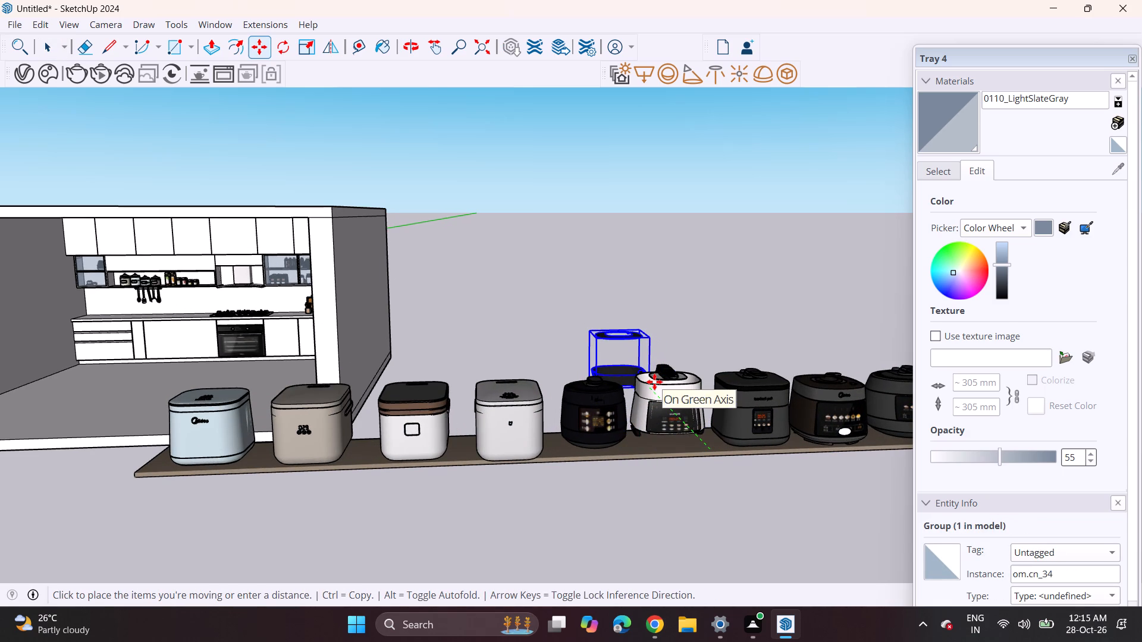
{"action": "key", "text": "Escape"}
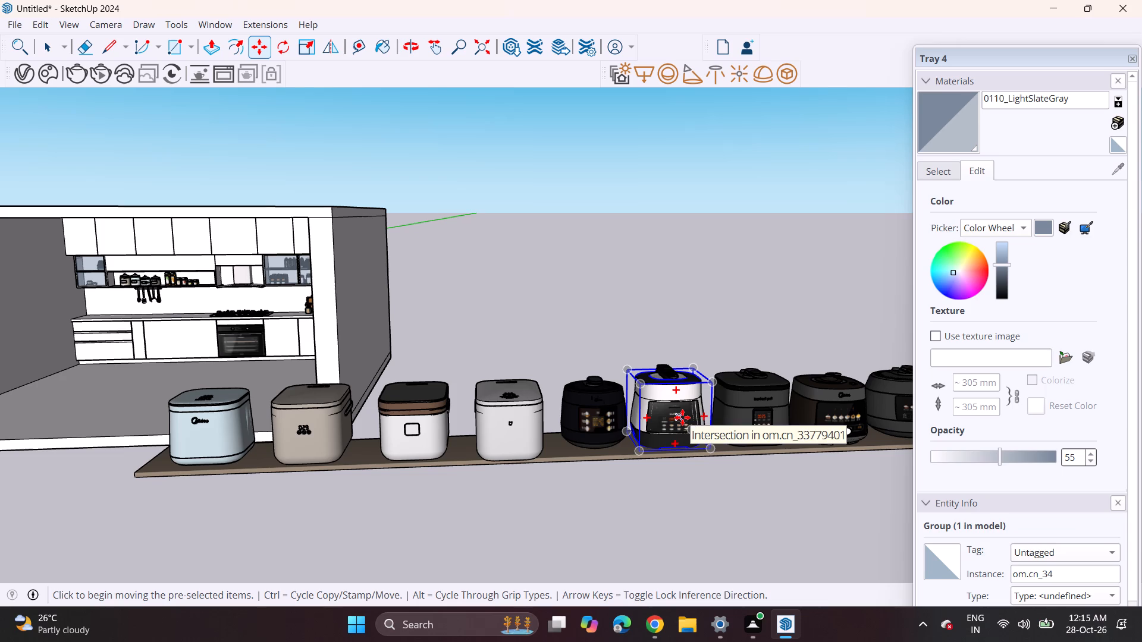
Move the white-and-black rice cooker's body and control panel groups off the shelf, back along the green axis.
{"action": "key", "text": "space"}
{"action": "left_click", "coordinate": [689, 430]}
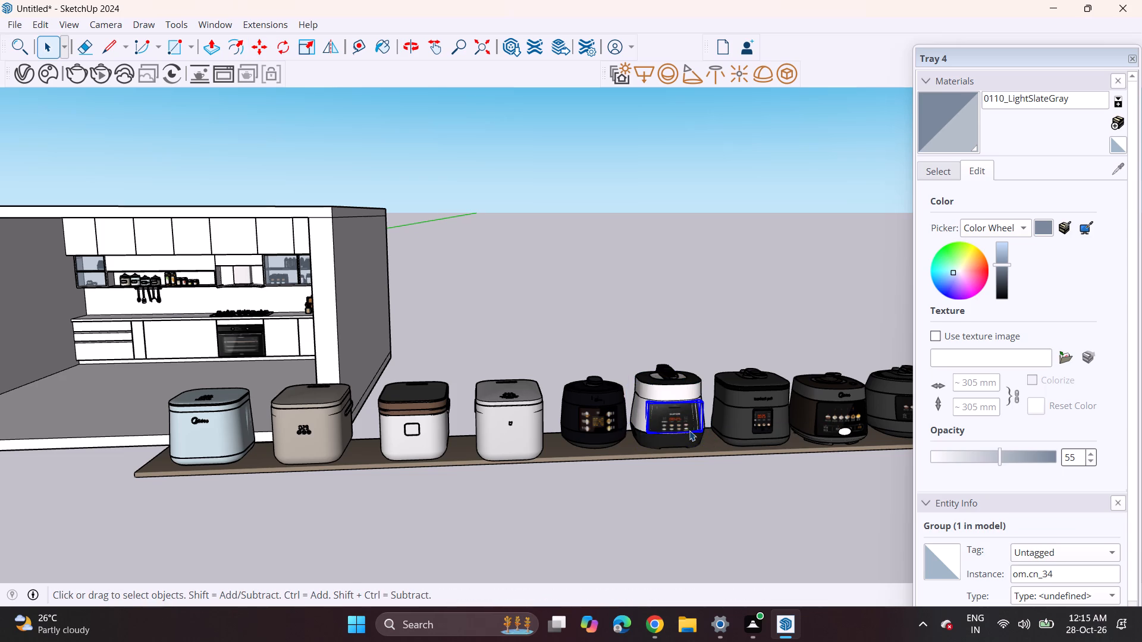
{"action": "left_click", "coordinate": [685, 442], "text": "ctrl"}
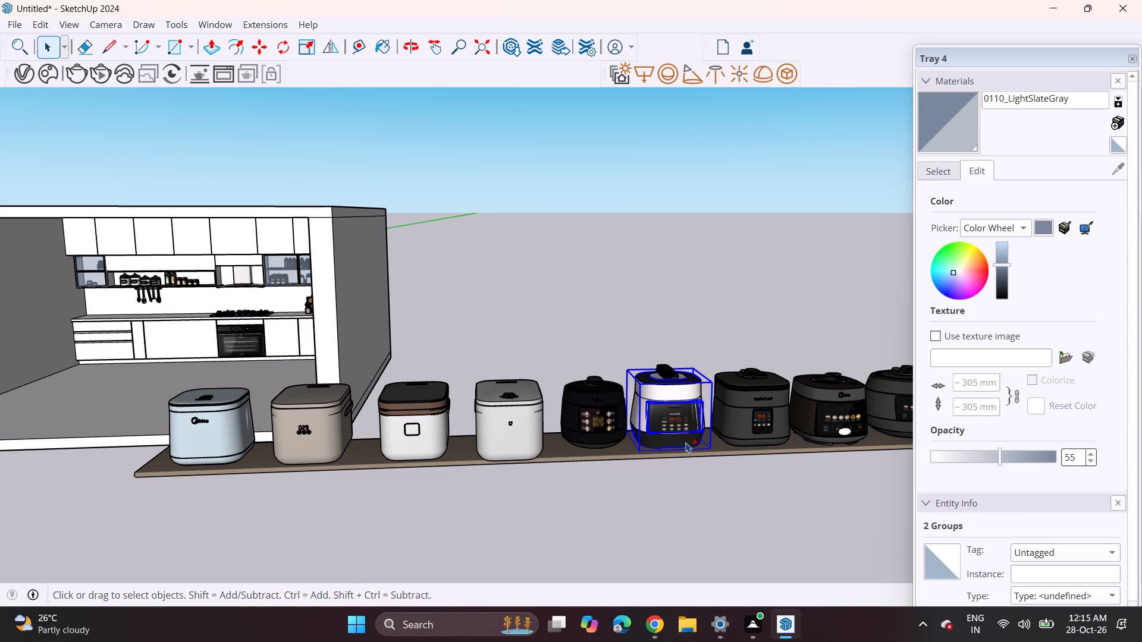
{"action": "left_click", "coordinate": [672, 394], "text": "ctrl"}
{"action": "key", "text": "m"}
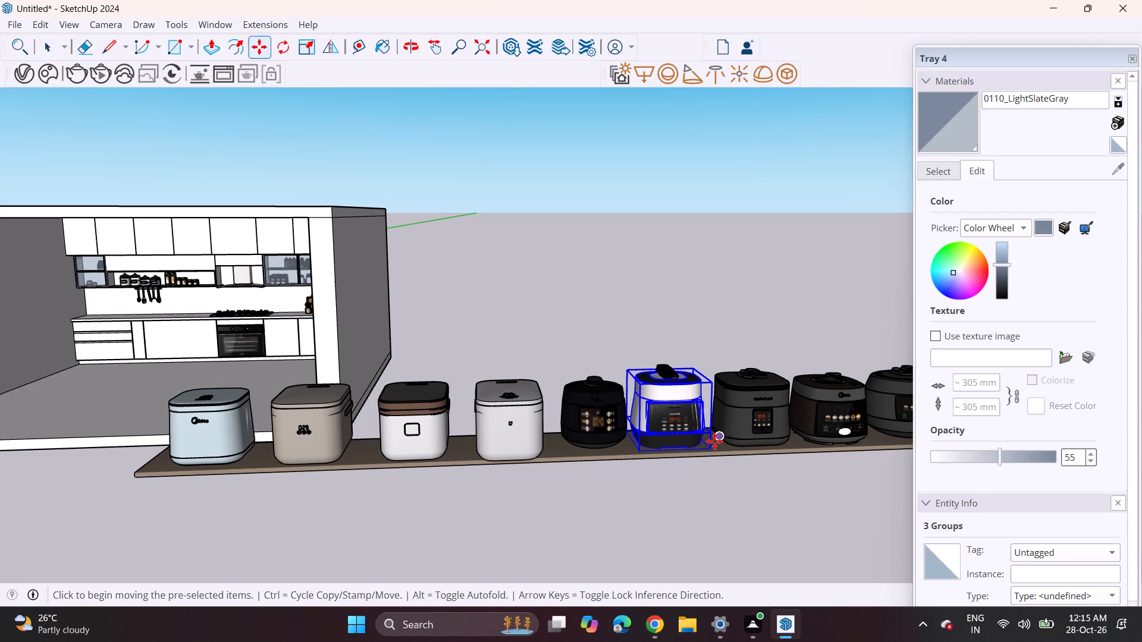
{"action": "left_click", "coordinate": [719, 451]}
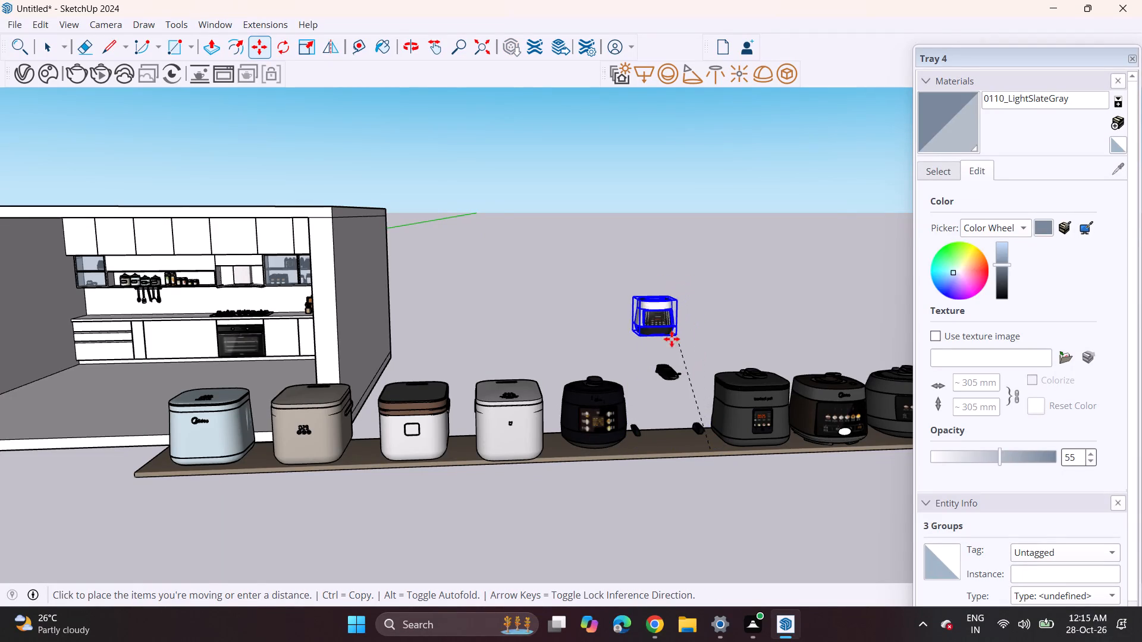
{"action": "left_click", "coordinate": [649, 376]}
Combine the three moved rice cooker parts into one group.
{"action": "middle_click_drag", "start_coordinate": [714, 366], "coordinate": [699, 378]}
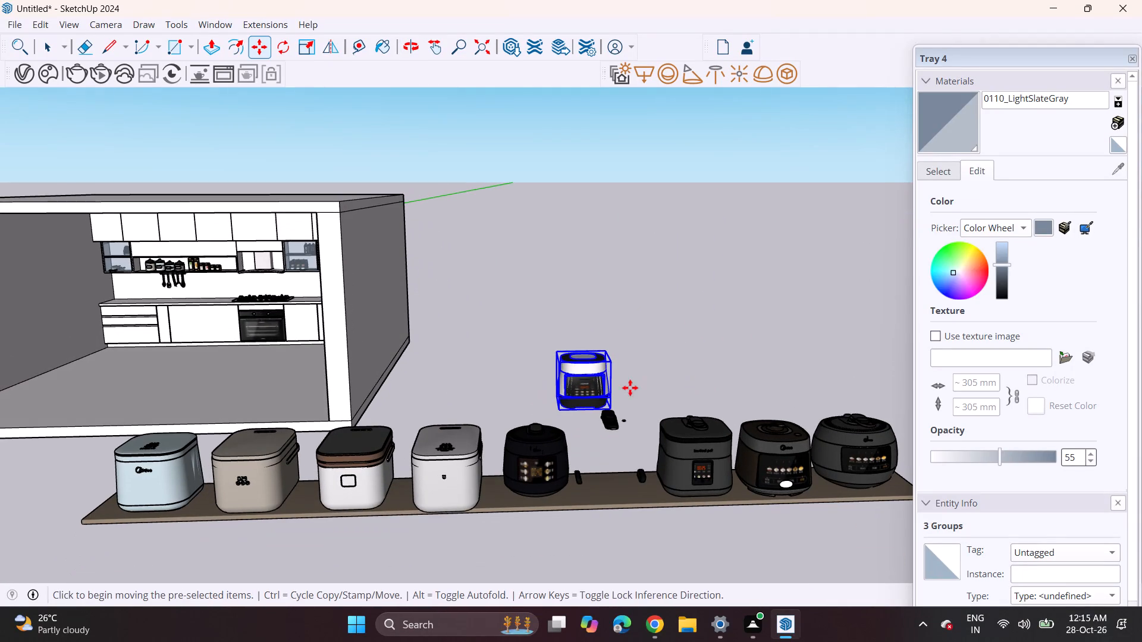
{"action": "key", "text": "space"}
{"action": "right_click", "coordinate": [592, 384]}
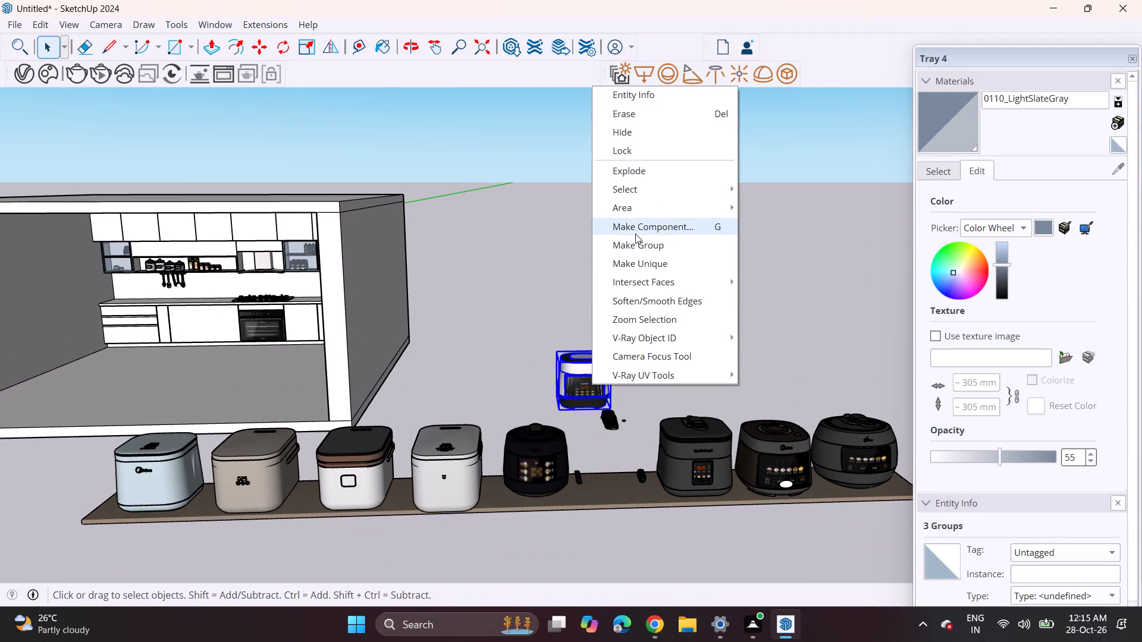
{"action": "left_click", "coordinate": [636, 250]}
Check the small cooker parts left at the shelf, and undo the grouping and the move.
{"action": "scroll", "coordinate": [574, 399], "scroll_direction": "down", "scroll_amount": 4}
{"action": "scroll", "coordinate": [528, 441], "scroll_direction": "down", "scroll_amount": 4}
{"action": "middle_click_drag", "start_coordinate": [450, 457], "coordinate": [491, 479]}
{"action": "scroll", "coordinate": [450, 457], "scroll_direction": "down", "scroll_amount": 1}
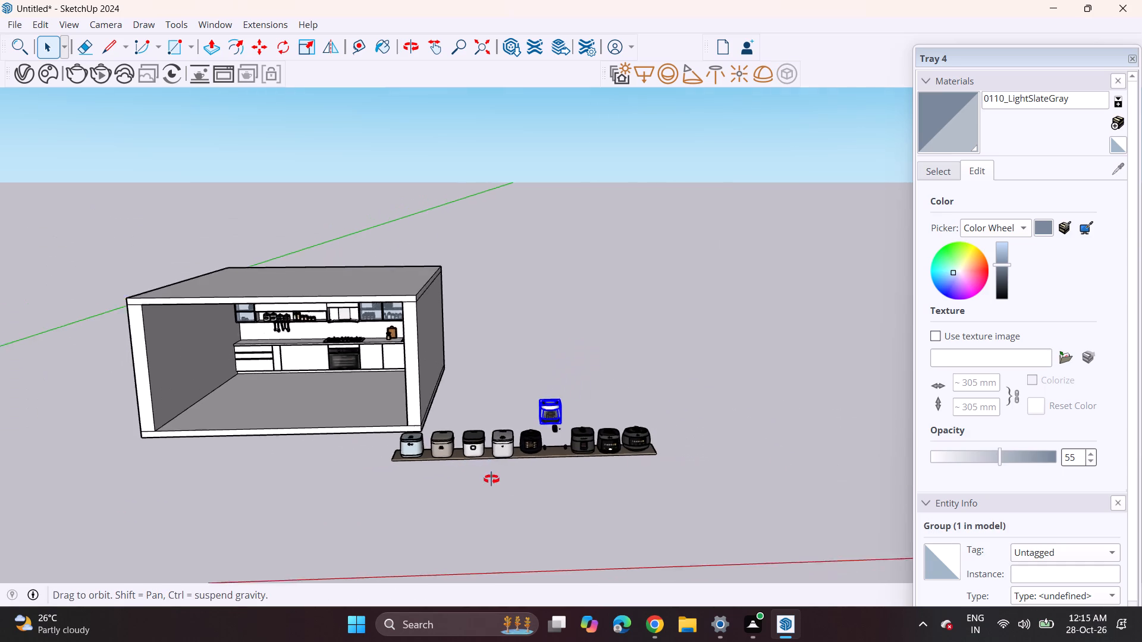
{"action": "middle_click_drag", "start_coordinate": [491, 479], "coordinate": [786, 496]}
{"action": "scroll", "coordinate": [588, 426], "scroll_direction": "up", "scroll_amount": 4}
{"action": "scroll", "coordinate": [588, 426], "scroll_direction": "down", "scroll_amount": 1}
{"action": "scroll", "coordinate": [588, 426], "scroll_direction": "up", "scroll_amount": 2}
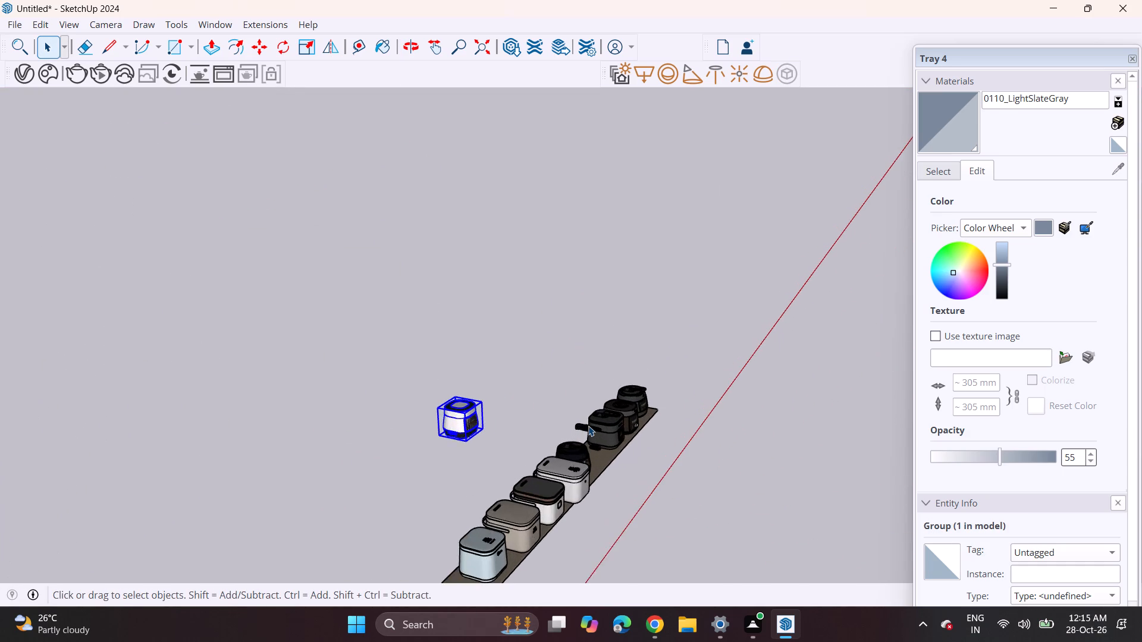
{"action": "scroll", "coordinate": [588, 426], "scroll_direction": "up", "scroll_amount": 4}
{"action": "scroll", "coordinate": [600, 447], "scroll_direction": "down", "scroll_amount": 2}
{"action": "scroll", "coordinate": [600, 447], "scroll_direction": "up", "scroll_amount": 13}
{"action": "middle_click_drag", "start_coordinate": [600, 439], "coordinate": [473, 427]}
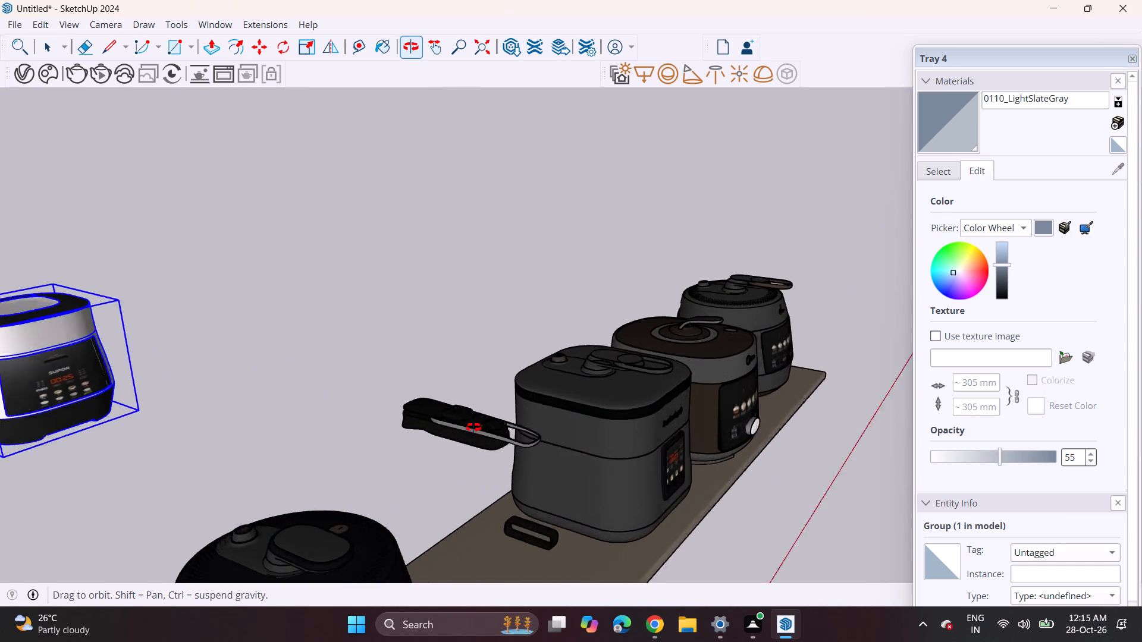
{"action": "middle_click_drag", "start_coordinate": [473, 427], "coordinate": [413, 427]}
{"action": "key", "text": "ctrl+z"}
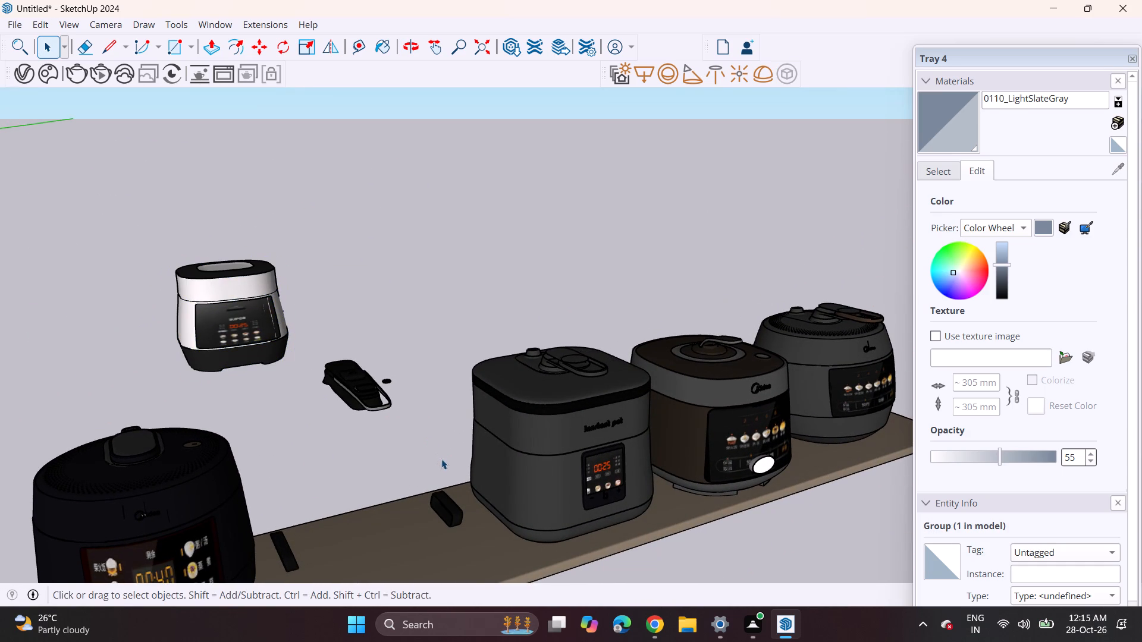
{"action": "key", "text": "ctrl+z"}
Combine the white-and-black rice cooker's four parts, including its lid handle and control panel, into one group on the shelf.
{"action": "scroll", "coordinate": [366, 418], "scroll_direction": "down", "scroll_amount": 1}
{"action": "scroll", "coordinate": [366, 418], "scroll_direction": "up", "scroll_amount": 1}
{"action": "scroll", "coordinate": [366, 418], "scroll_direction": "down", "scroll_amount": 3}
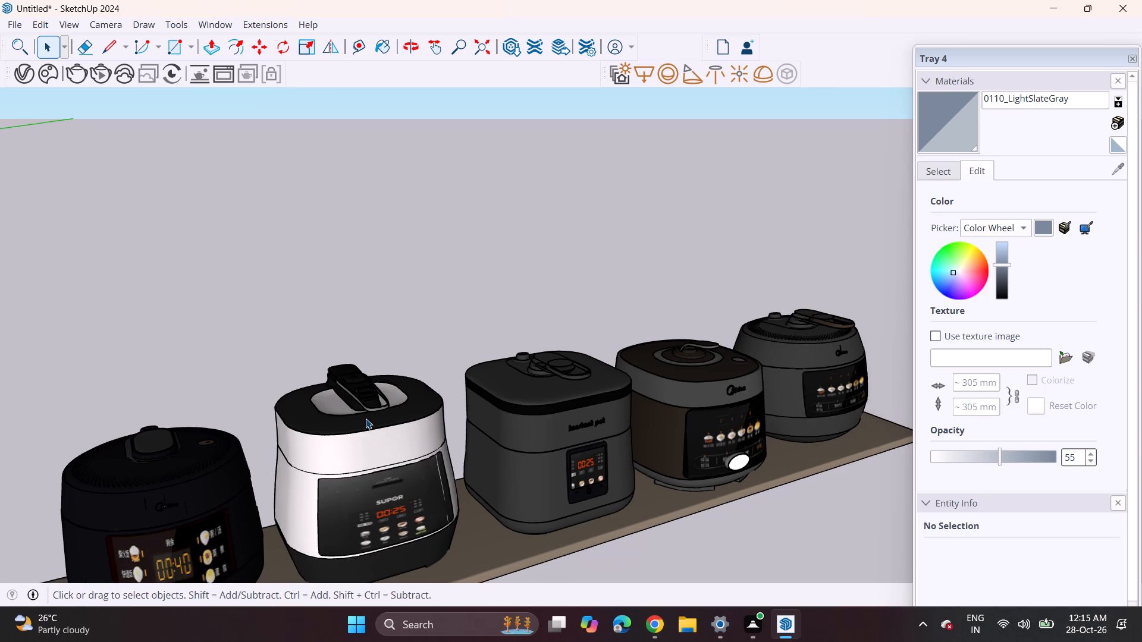
{"action": "left_click", "coordinate": [369, 448]}
{"action": "left_click", "coordinate": [366, 401], "text": "ctrl"}
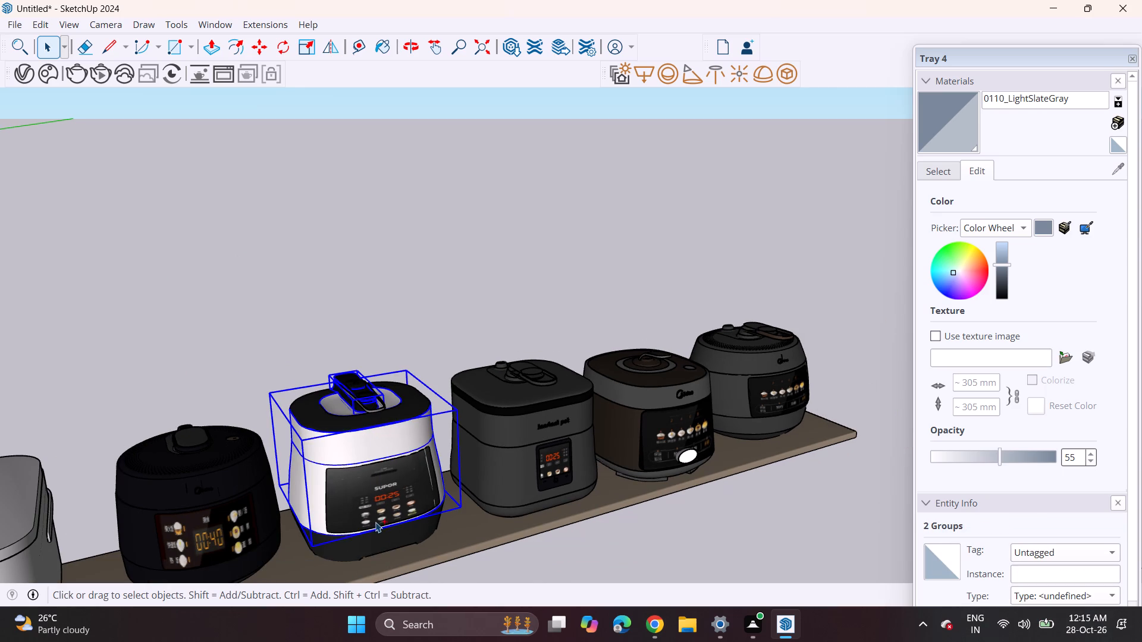
{"action": "left_click", "coordinate": [378, 537], "text": "ctrl"}
{"action": "left_click", "coordinate": [378, 513], "text": "ctrl"}
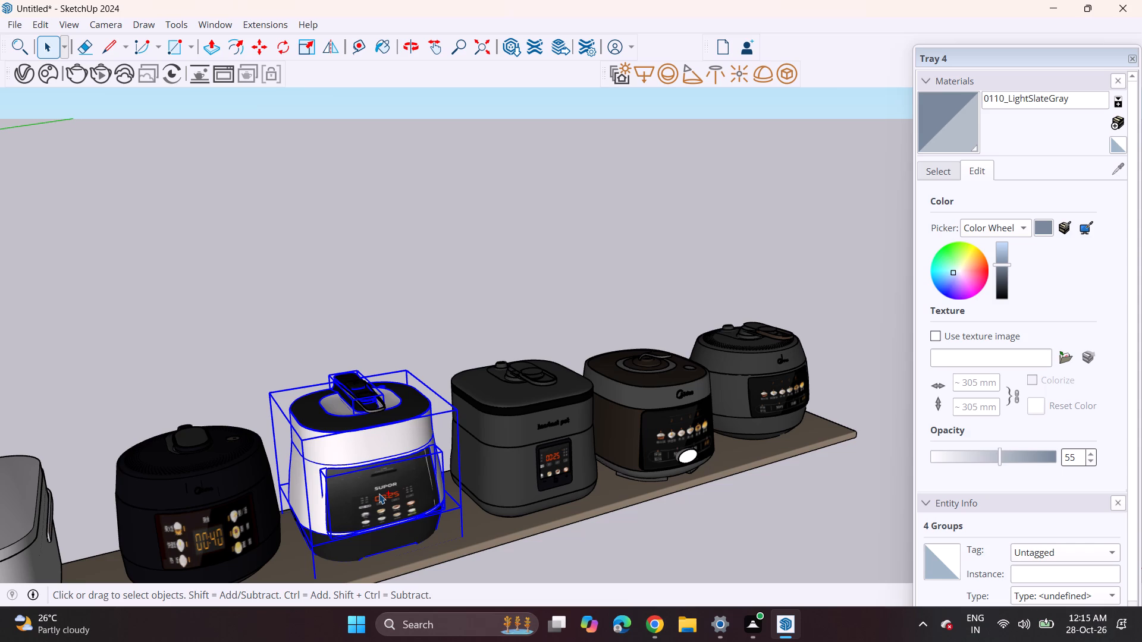
{"action": "right_click", "coordinate": [384, 507]}
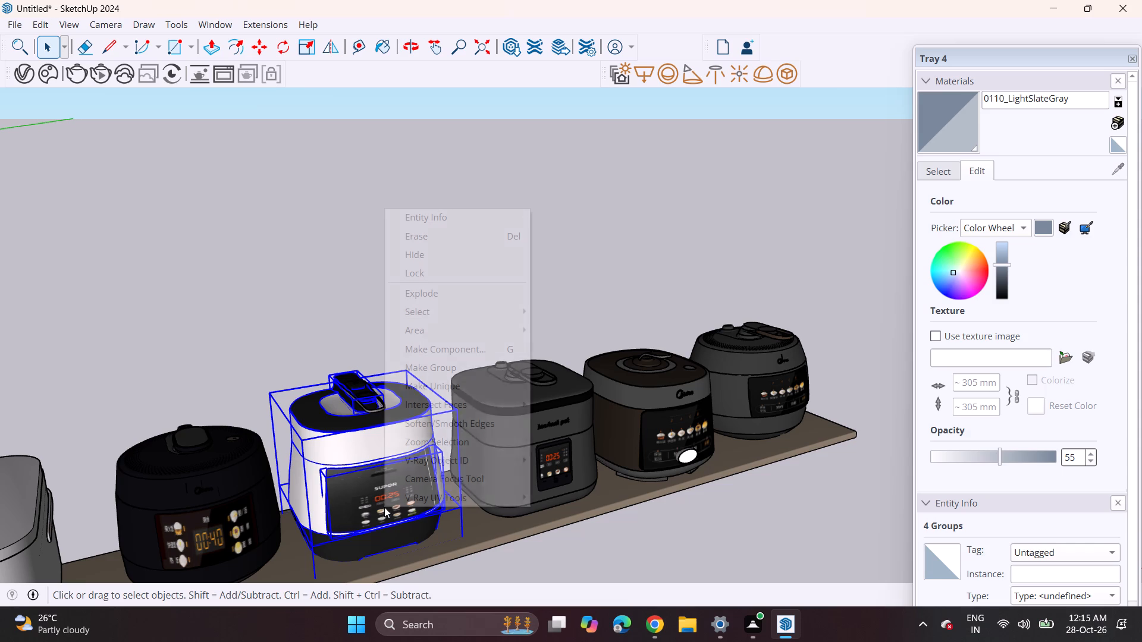
{"action": "left_click", "coordinate": [430, 372]}
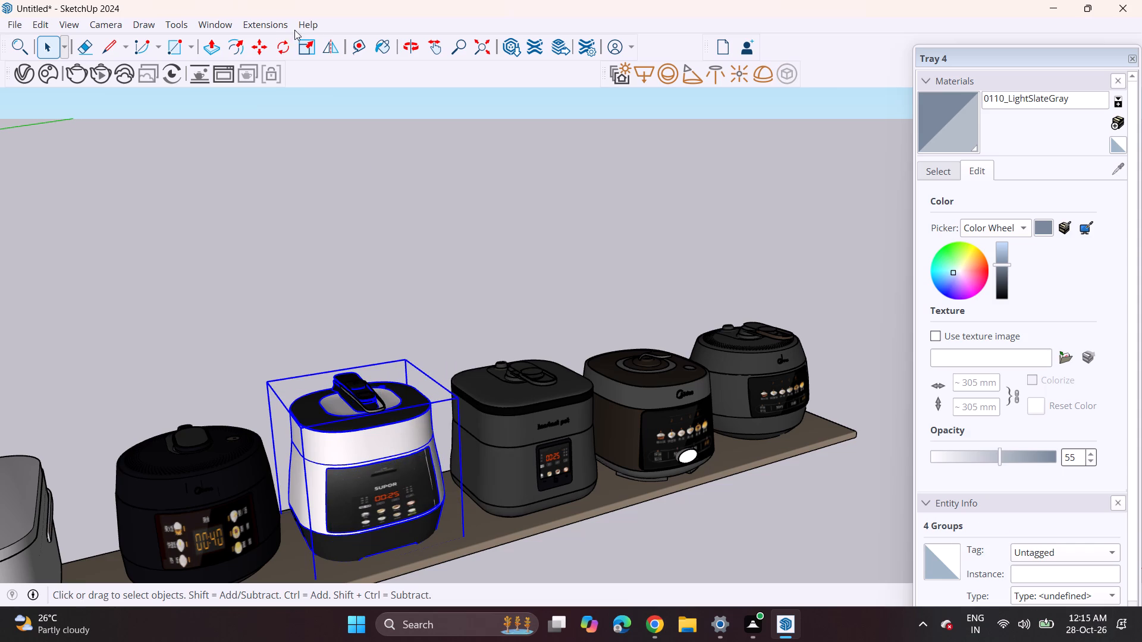
Move the grouped rice cooker from the shelf into the kitchen, onto the countertop above the drawer unit.
{"action": "left_click", "coordinate": [266, 52]}
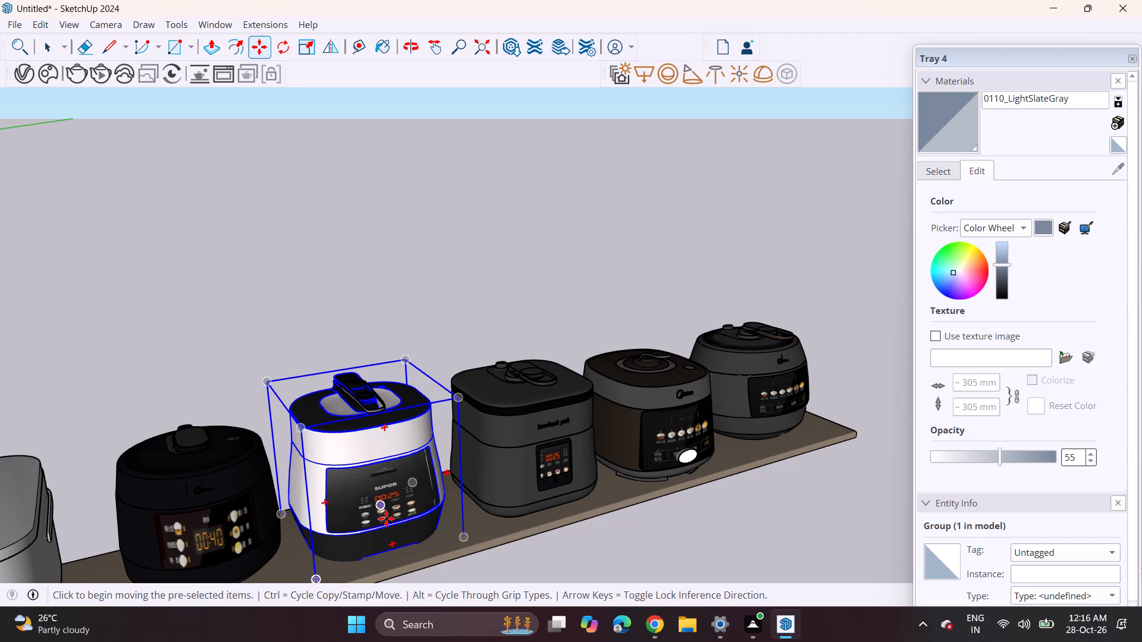
{"action": "left_click", "coordinate": [468, 535]}
{"action": "scroll", "coordinate": [448, 459], "scroll_direction": "down", "scroll_amount": 6}
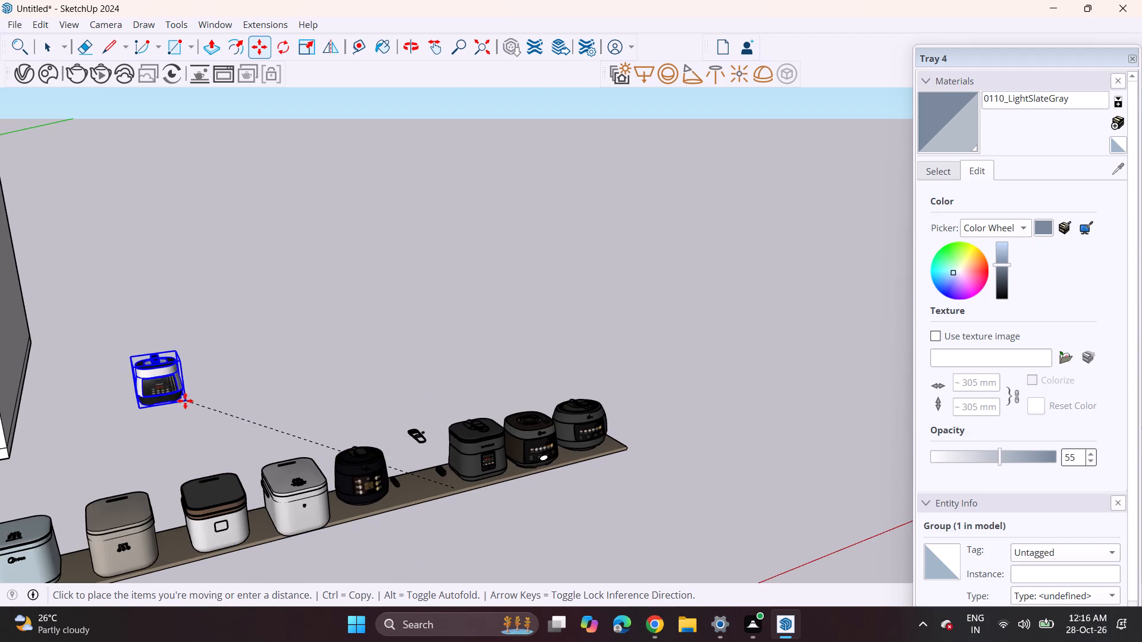
{"action": "middle_click_drag", "start_coordinate": [200, 402], "coordinate": [662, 363], "text": "shift"}
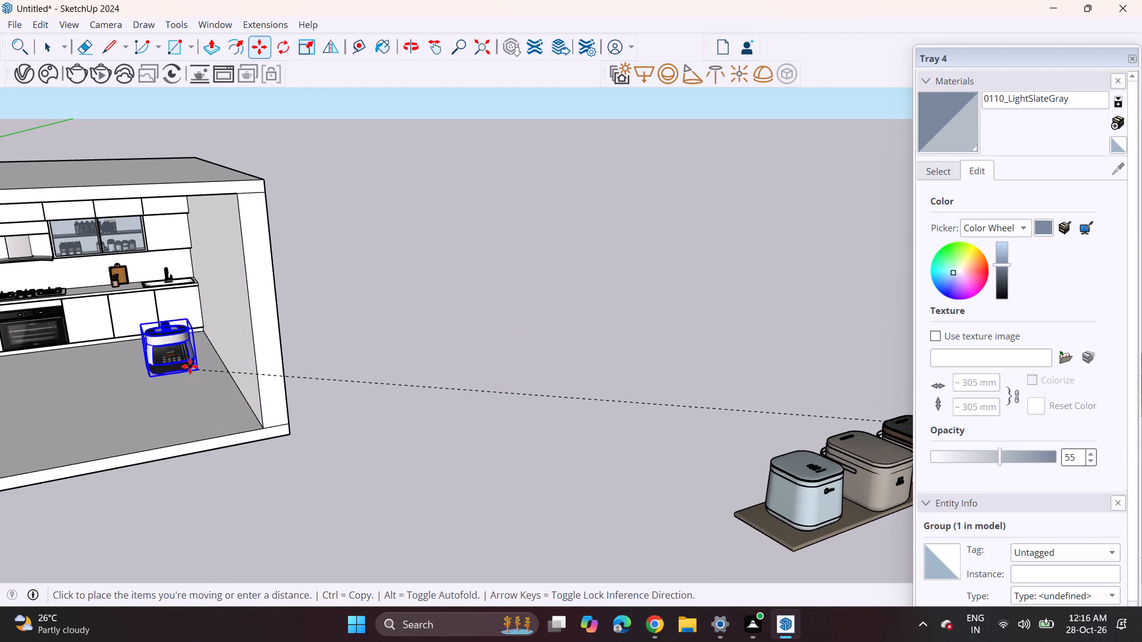
{"action": "middle_click_drag", "start_coordinate": [197, 366], "coordinate": [572, 403], "text": "shift"}
{"action": "scroll", "coordinate": [302, 358], "scroll_direction": "up", "scroll_amount": 3}
{"action": "middle_click_drag", "start_coordinate": [237, 369], "coordinate": [197, 360]}
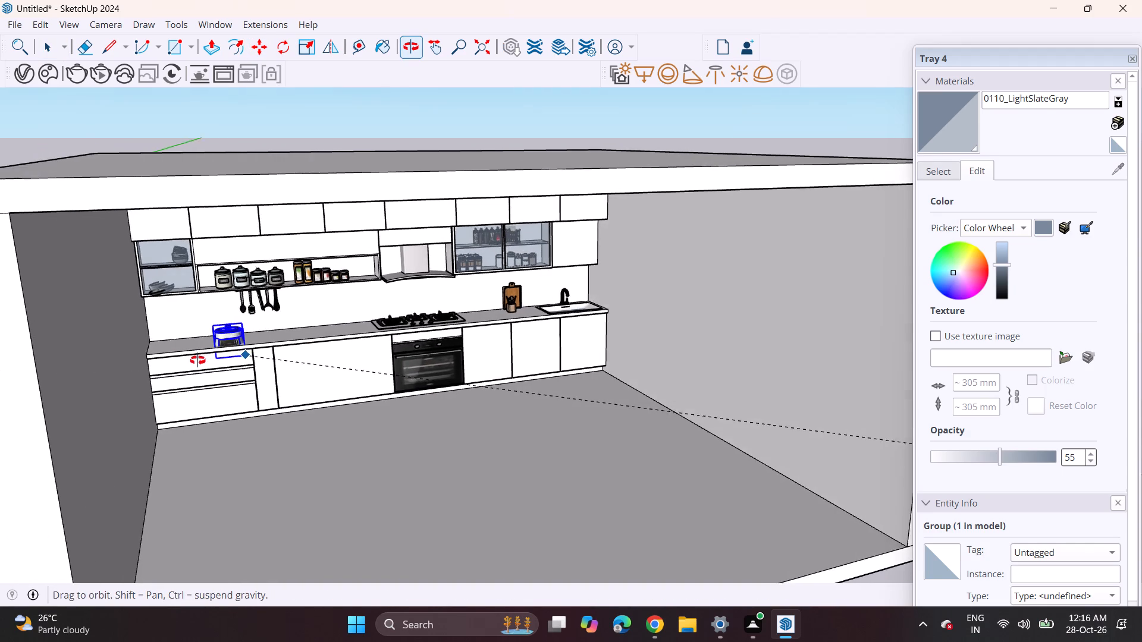
{"action": "middle_click_drag", "start_coordinate": [197, 360], "coordinate": [201, 359]}
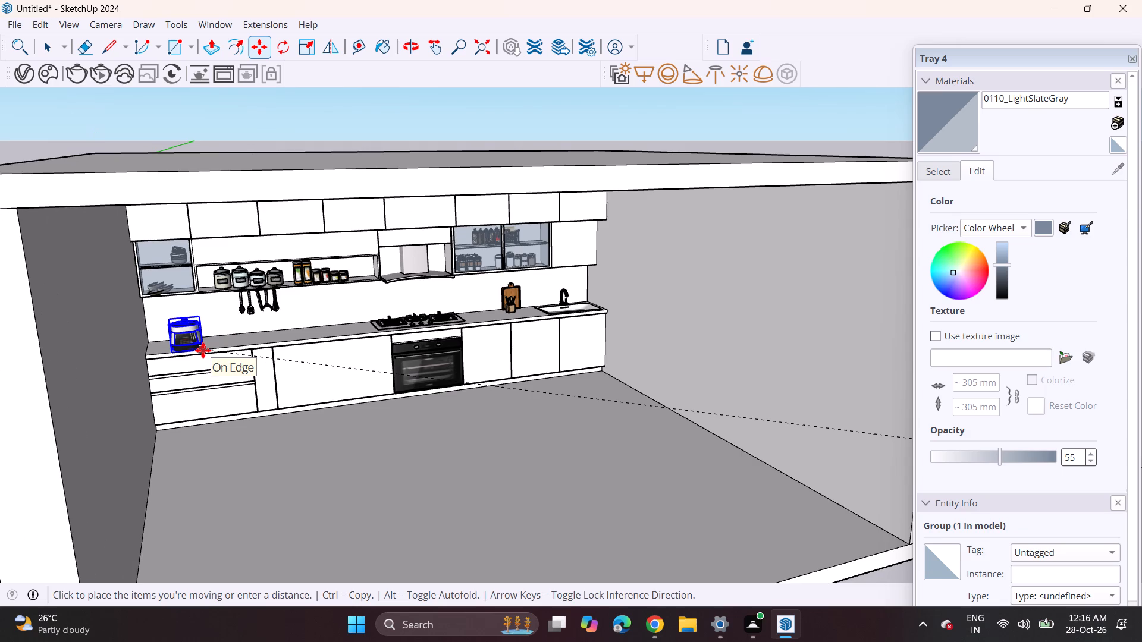
{"action": "scroll", "coordinate": [203, 350], "scroll_direction": "up", "scroll_amount": 8}
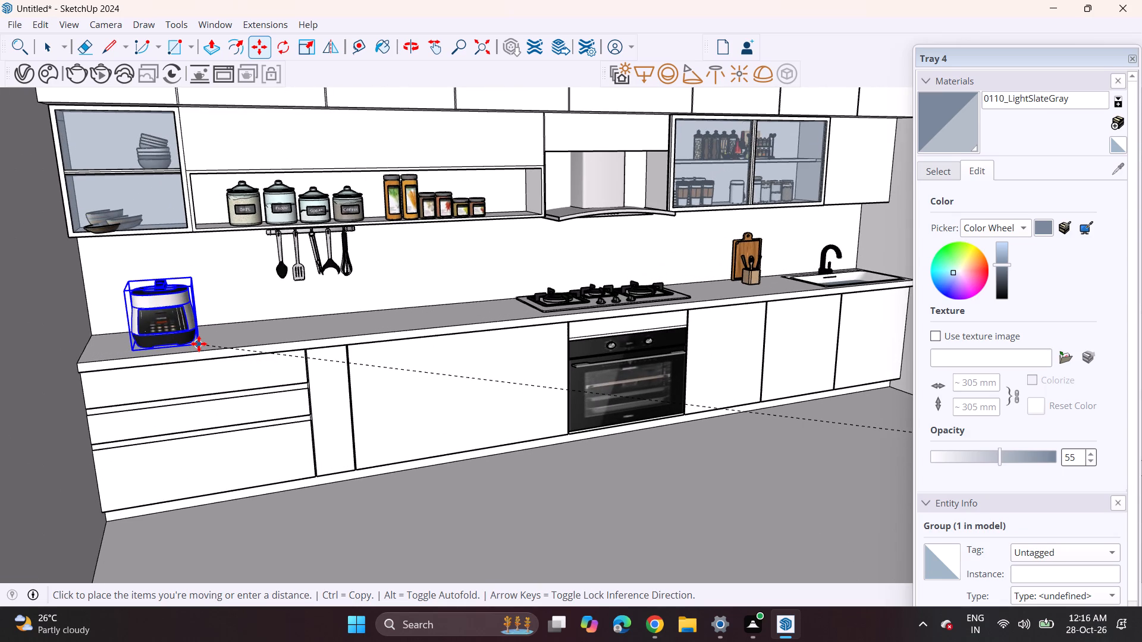
{"action": "left_click", "coordinate": [199, 344]}
Shift the rice cooker along the countertop toward the hob, near the hanging utensils.
{"action": "scroll", "coordinate": [236, 333], "scroll_direction": "down", "scroll_amount": 1}
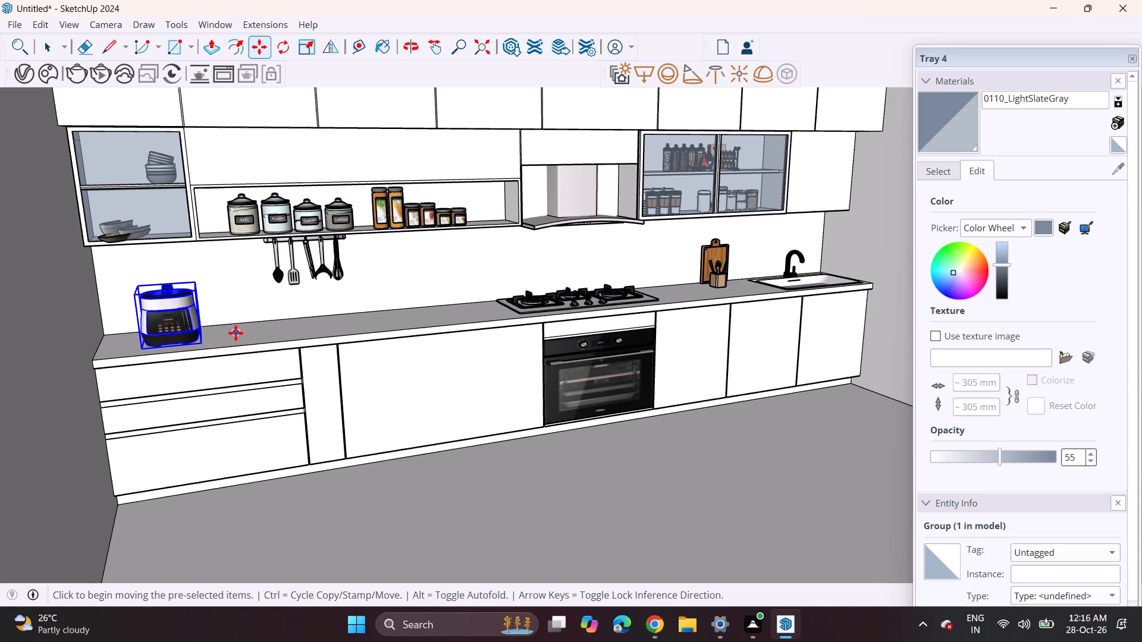
{"action": "left_click", "coordinate": [199, 343]}
{"action": "left_click", "coordinate": [274, 329]}
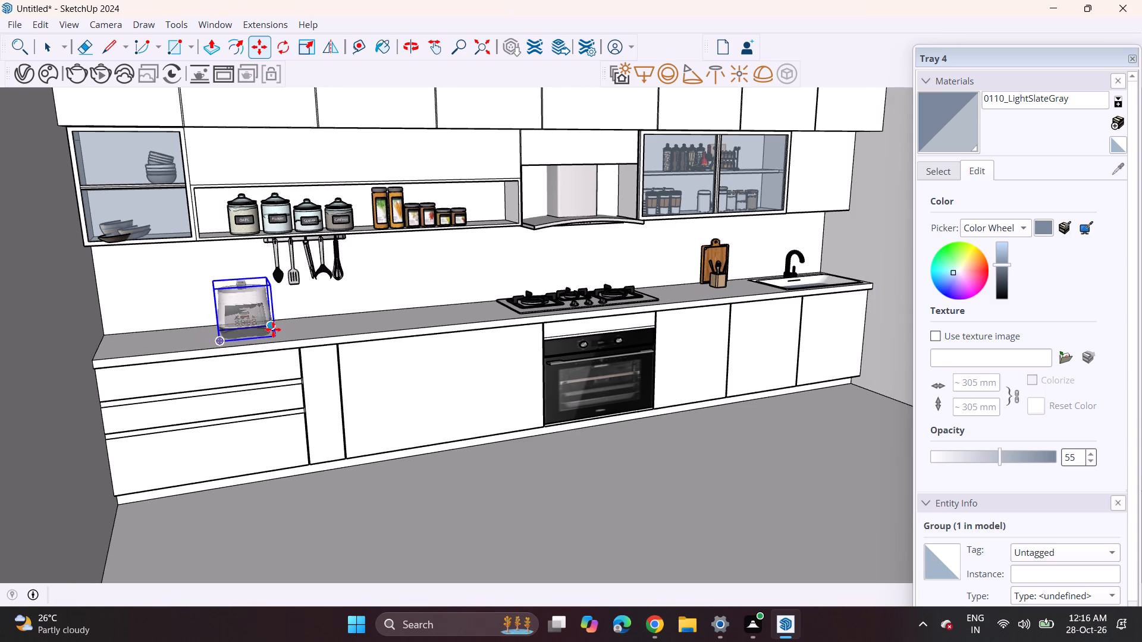
{"action": "middle_click_drag", "start_coordinate": [344, 316], "coordinate": [315, 279]}
{"action": "key", "text": "space"}
{"action": "left_click", "coordinate": [446, 267]}
Examine the whole kitchen run from the front with the rice cooker on the countertop.
{"action": "scroll", "coordinate": [480, 309], "scroll_direction": "up", "scroll_amount": 1}
{"action": "middle_click_drag", "start_coordinate": [480, 309], "coordinate": [399, 310]}
{"action": "scroll", "coordinate": [390, 297], "scroll_direction": "down", "scroll_amount": 2}
{"action": "scroll", "coordinate": [389, 297], "scroll_direction": "up", "scroll_amount": 1}
{"action": "scroll", "coordinate": [389, 297], "scroll_direction": "down", "scroll_amount": 4}
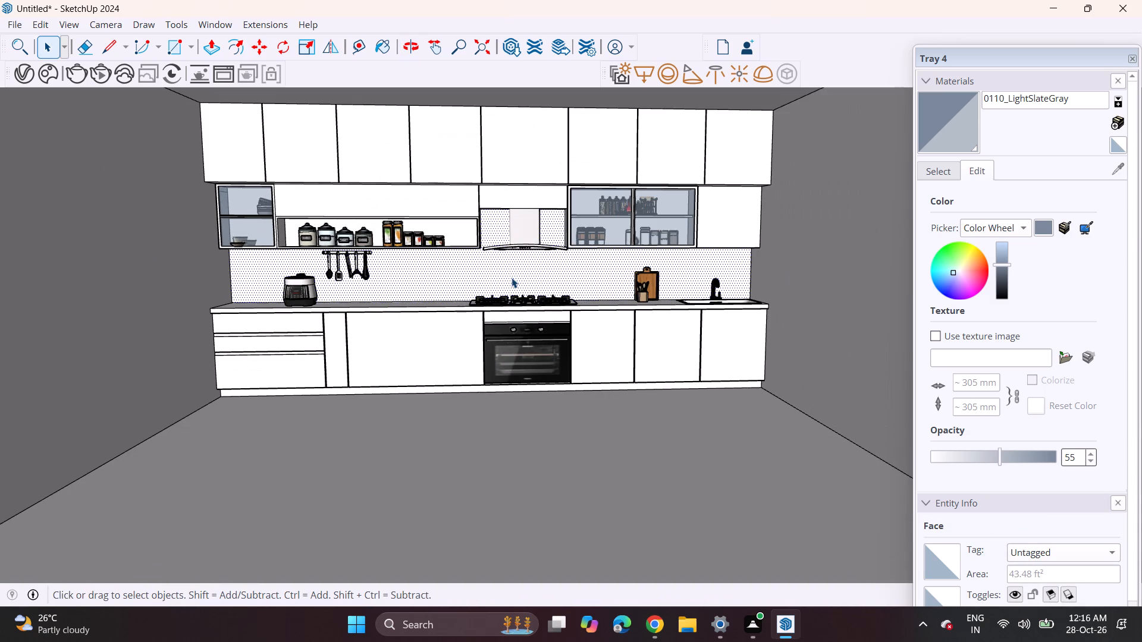
{"action": "scroll", "coordinate": [497, 294], "scroll_direction": "up", "scroll_amount": 1}
{"action": "scroll", "coordinate": [495, 294], "scroll_direction": "down", "scroll_amount": 1}
{"action": "middle_click_drag", "start_coordinate": [490, 296], "coordinate": [444, 347], "text": "shift"}
{"action": "scroll", "coordinate": [443, 347], "scroll_direction": "down", "scroll_amount": 1, "text": "shift"}
{"action": "middle_click_drag", "start_coordinate": [439, 347], "coordinate": [405, 339]}
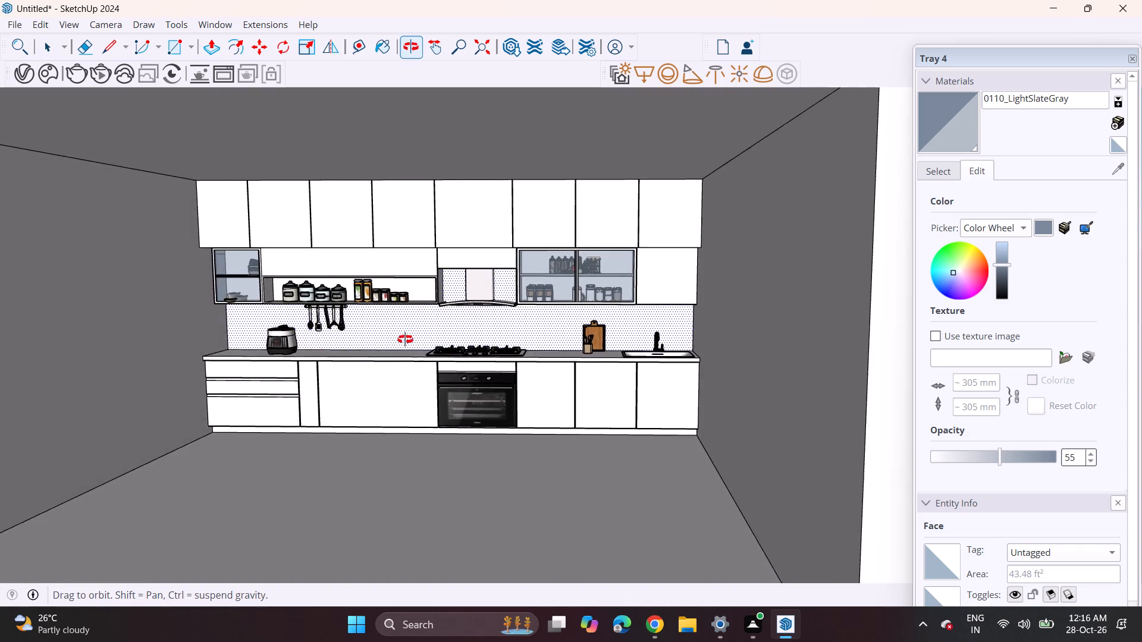
{"action": "middle_click_drag", "start_coordinate": [405, 339], "coordinate": [434, 339]}
{"action": "middle_click_drag", "start_coordinate": [434, 339], "coordinate": [484, 335]}
{"action": "scroll", "coordinate": [478, 336], "scroll_direction": "up", "scroll_amount": 1}
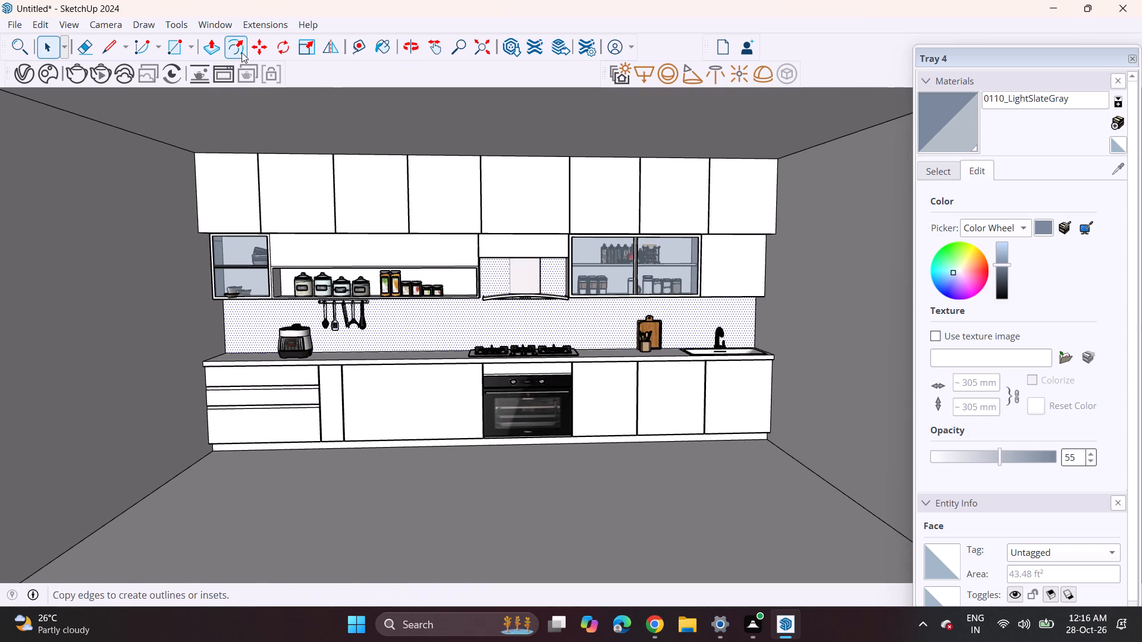
Draw a circle of about 2 5/16" radius on the ceiling in front of the first upper cabinet.
{"action": "left_click", "coordinate": [189, 45]}
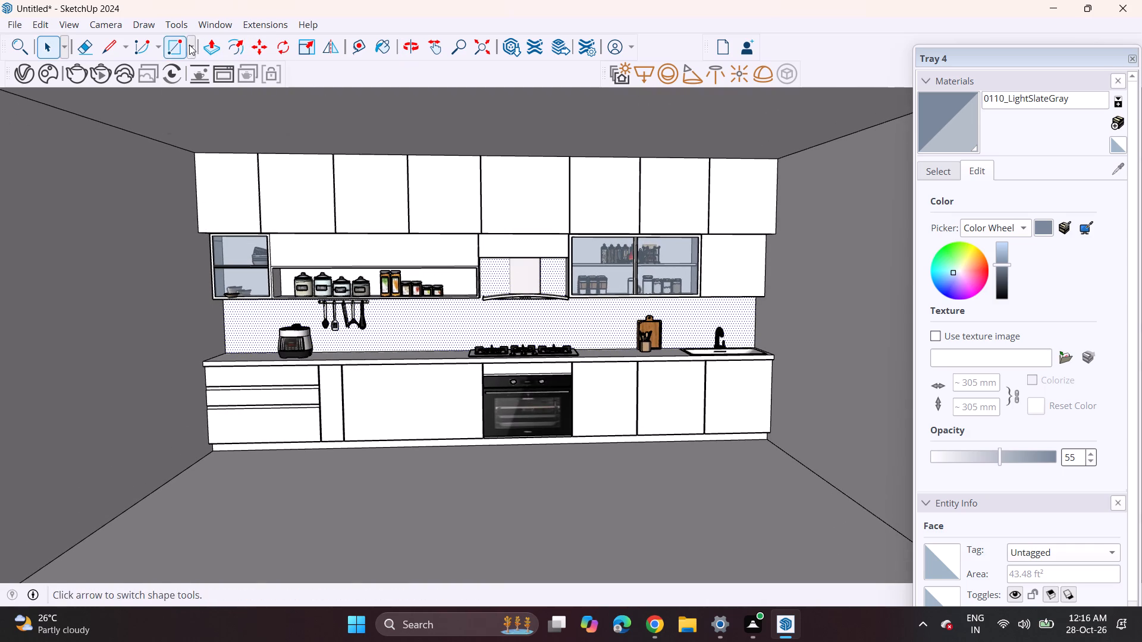
{"action": "left_click", "coordinate": [199, 99]}
{"action": "middle_click_drag", "start_coordinate": [310, 137], "coordinate": [308, 96]}
{"action": "scroll", "coordinate": [300, 153], "scroll_direction": "up", "scroll_amount": 9}
{"action": "scroll", "coordinate": [253, 127], "scroll_direction": "up", "scroll_amount": 1}
{"action": "scroll", "coordinate": [253, 127], "scroll_direction": "down", "scroll_amount": 1}
{"action": "scroll", "coordinate": [253, 127], "scroll_direction": "up", "scroll_amount": 6}
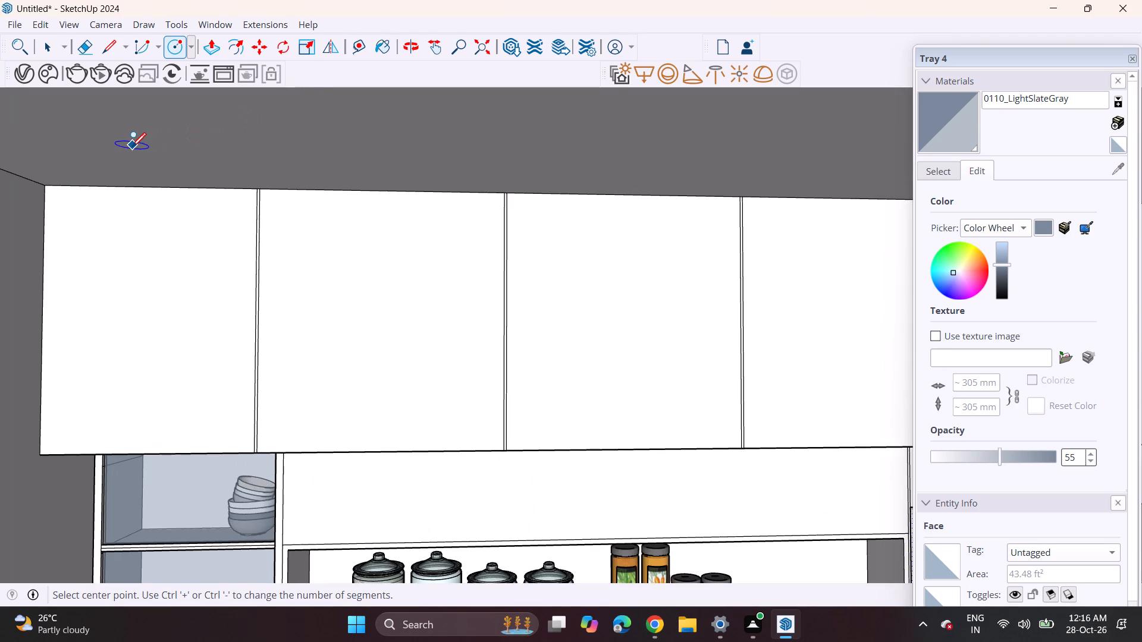
{"action": "left_click", "coordinate": [131, 149]}
{"action": "left_click", "coordinate": [157, 142]}
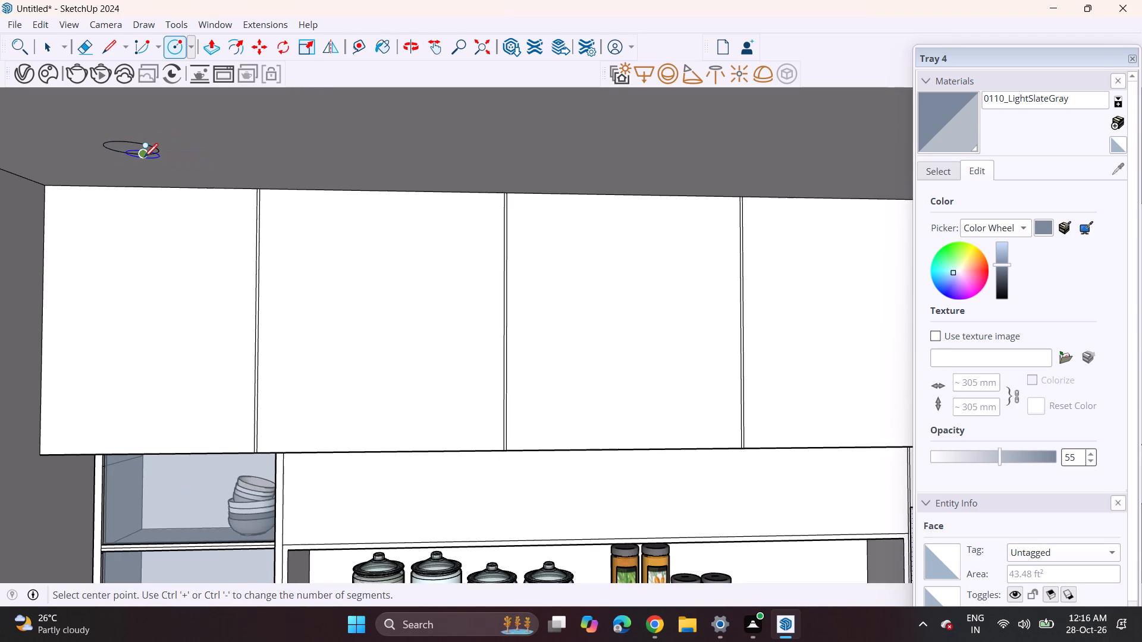
Copy the ceiling circle along the cabinet line to a spot in front of the second upper cabinet.
{"action": "key", "text": "space"}
{"action": "left_click", "coordinate": [142, 153]}
{"action": "key", "text": "m"}
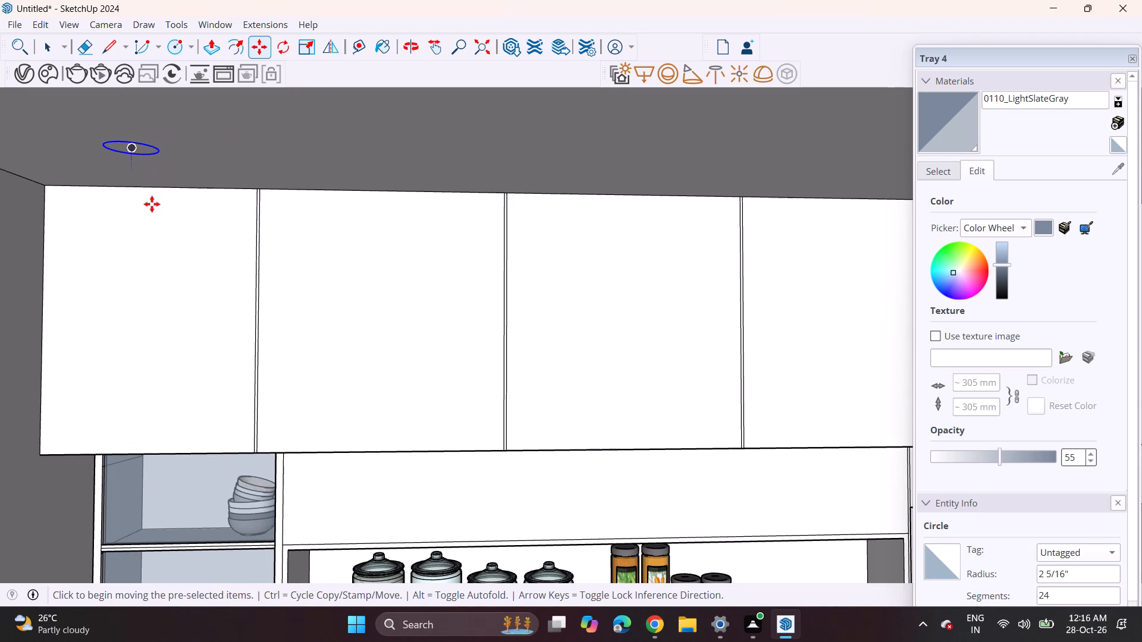
{"action": "left_click", "coordinate": [156, 187]}
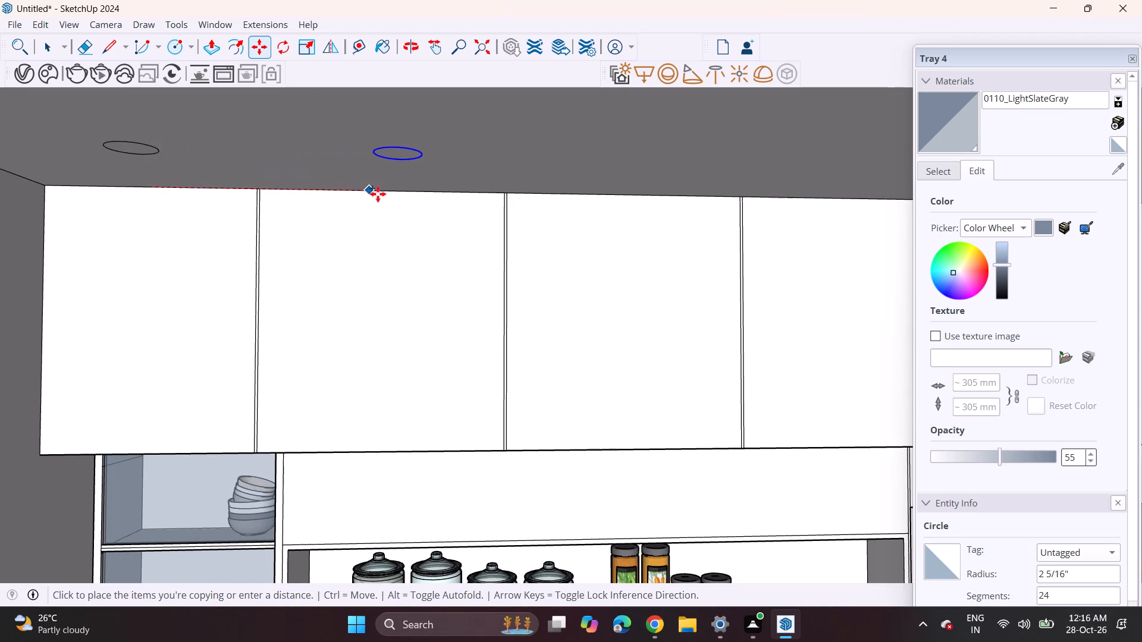
{"action": "left_click", "coordinate": [391, 193]}
Place two more copies of the circle along the ceiling, in front of the sixth and seventh upper cabinets.
{"action": "left_click", "coordinate": [390, 191]}
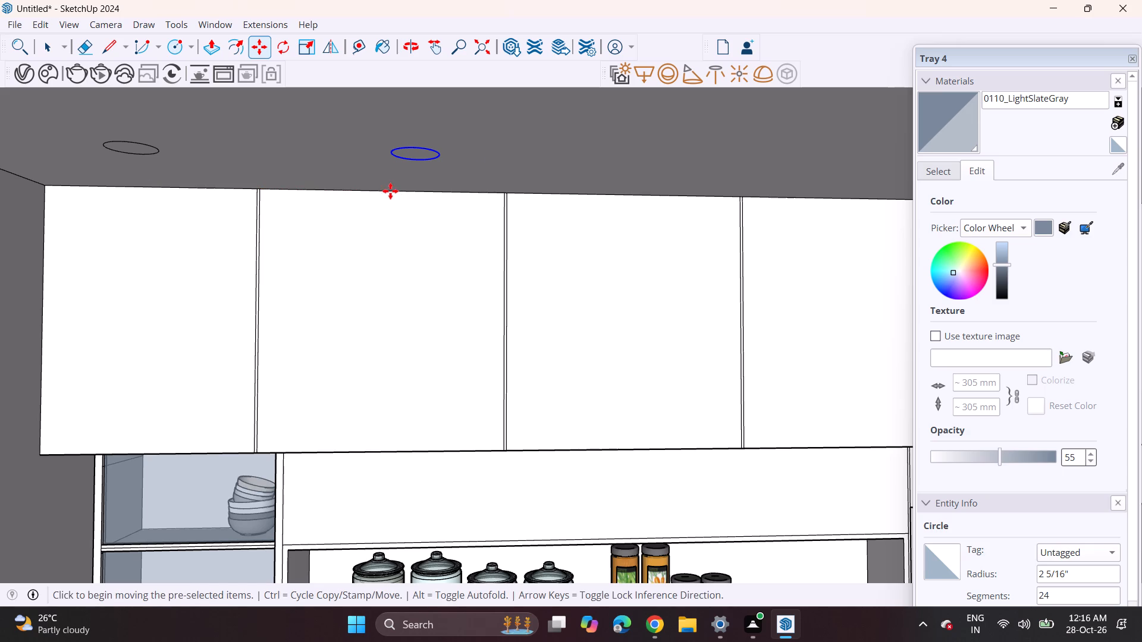
{"action": "middle_click_drag", "start_coordinate": [490, 191], "coordinate": [206, 172], "text": "shift"}
{"action": "scroll", "coordinate": [205, 172], "scroll_direction": "up", "scroll_amount": 1}
{"action": "scroll", "coordinate": [203, 172], "scroll_direction": "down", "scroll_amount": 8}
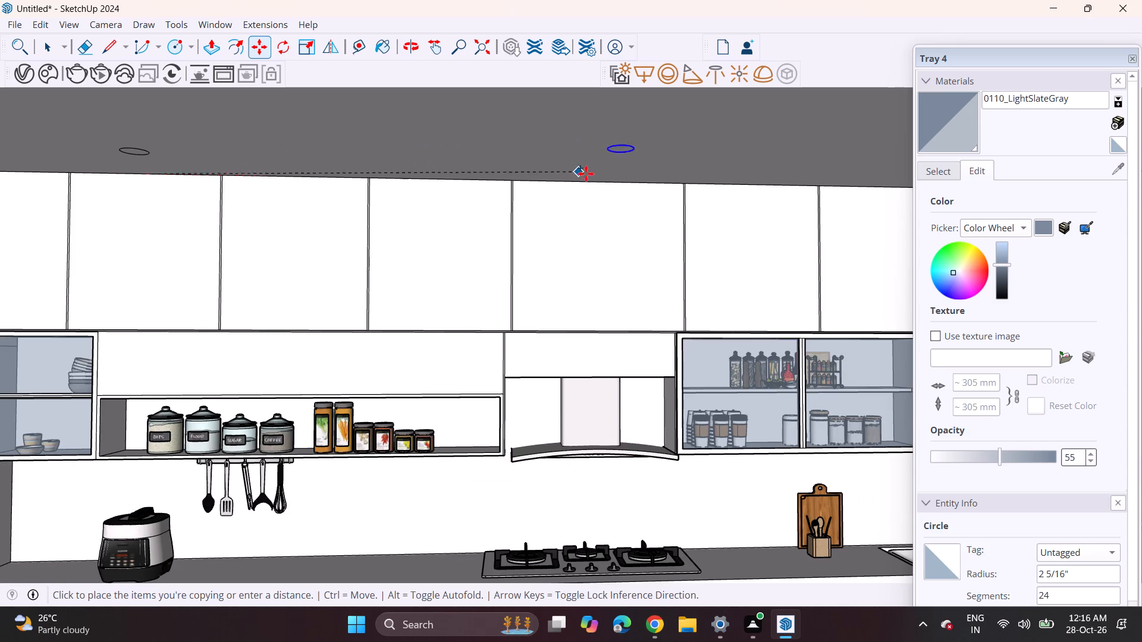
{"action": "left_click", "coordinate": [679, 178]}
{"action": "left_click", "coordinate": [680, 181]}
{"action": "middle_click_drag", "start_coordinate": [775, 183], "coordinate": [657, 183], "text": "shift"}
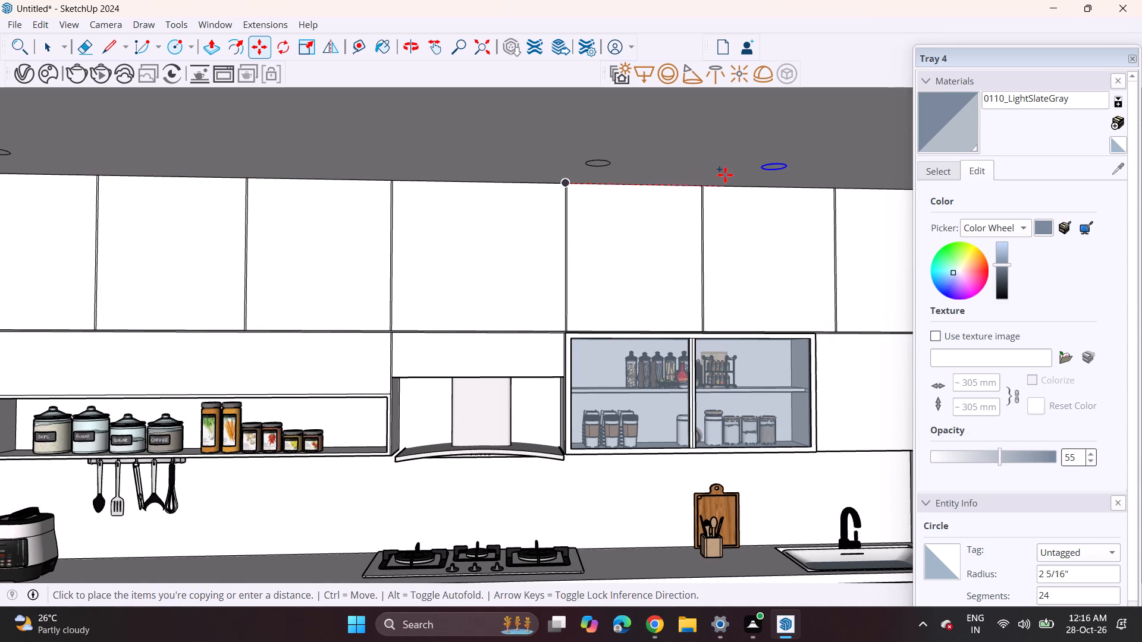
{"action": "left_click", "coordinate": [725, 175]}
{"action": "scroll", "coordinate": [623, 177], "scroll_direction": "down", "scroll_amount": 5}
{"action": "middle_click_drag", "start_coordinate": [574, 186], "coordinate": [654, 190]}
Copy the second ceiling circle to in front of the third upper cabinet and delete the one it was copied from.
{"action": "key", "text": "space"}
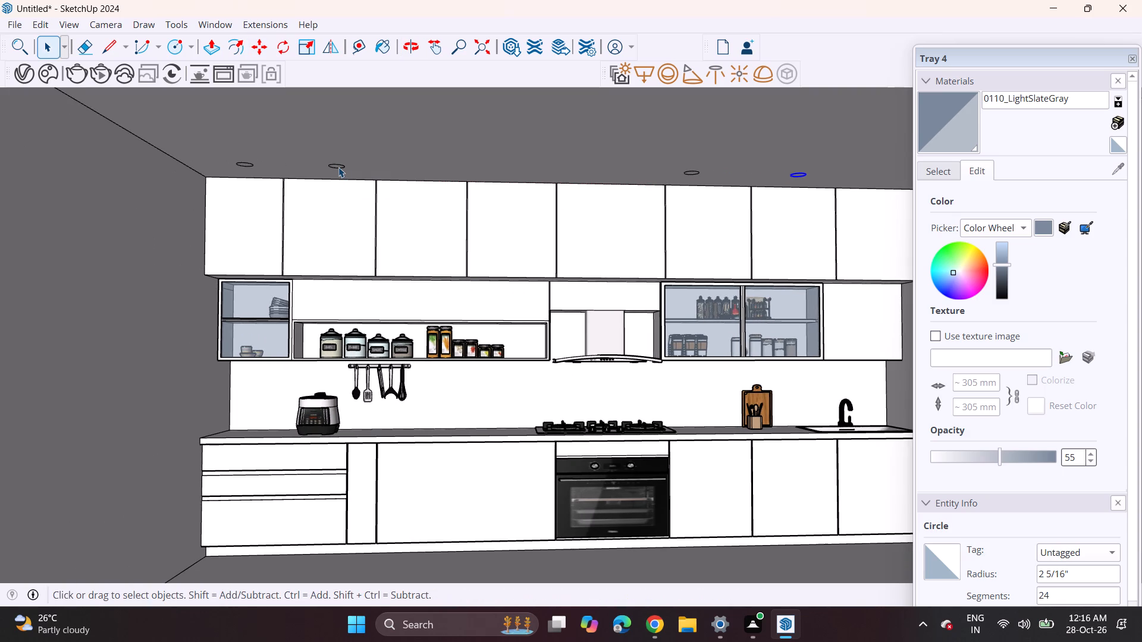
{"action": "left_click", "coordinate": [338, 167]}
{"action": "key", "text": "m"}
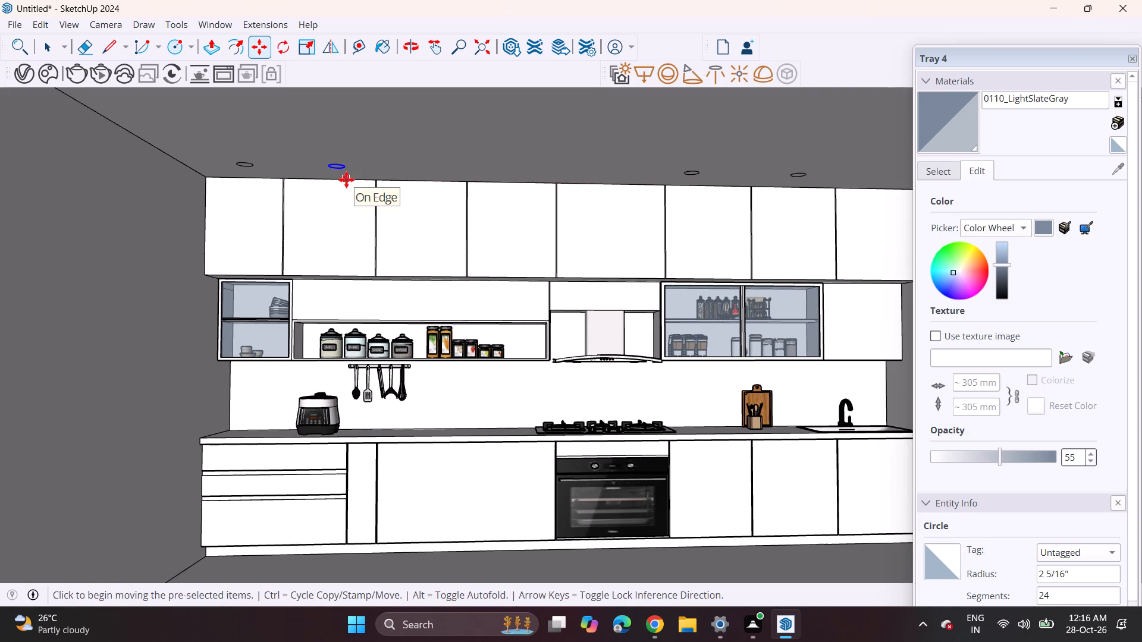
{"action": "left_click", "coordinate": [346, 180]}
{"action": "left_click", "coordinate": [399, 181]}
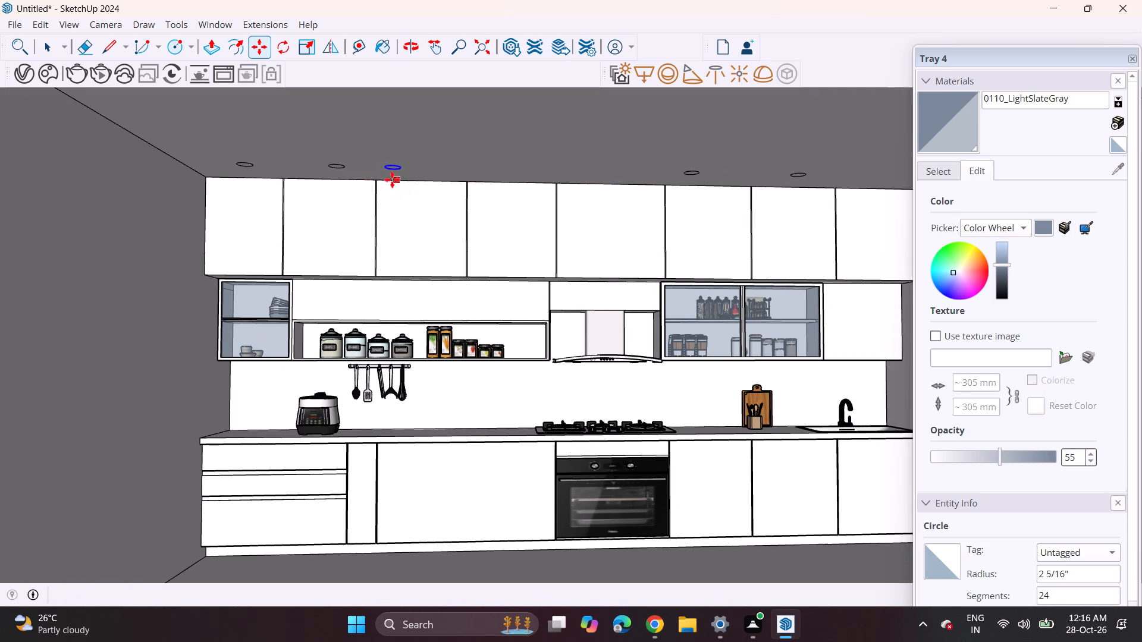
{"action": "key", "text": "space"}
{"action": "left_click", "coordinate": [340, 169]}
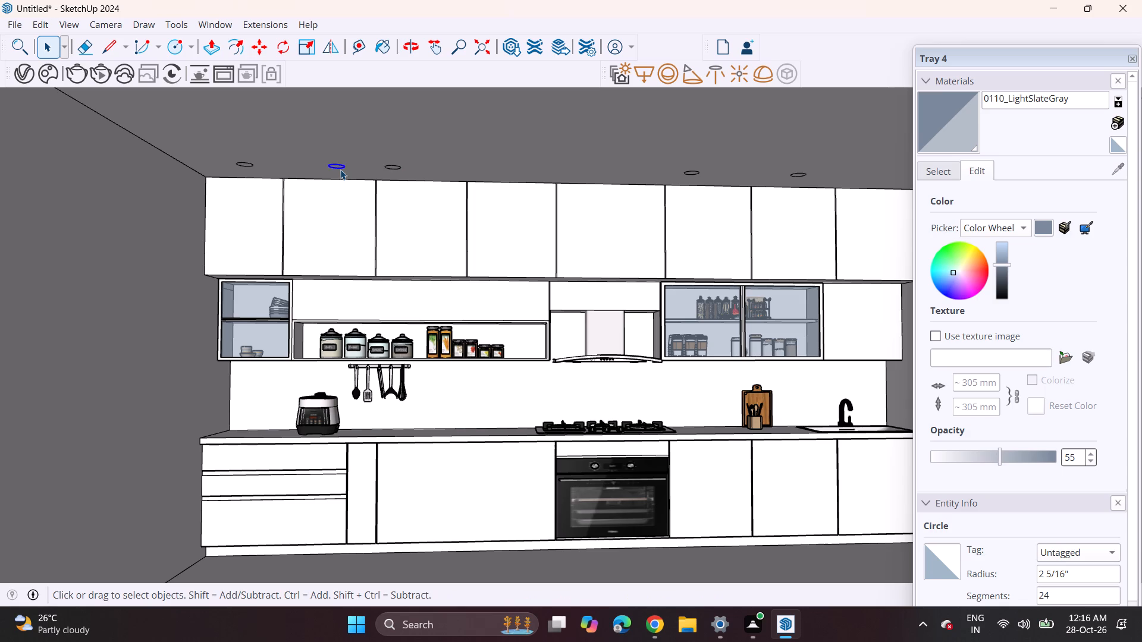
{"action": "key", "text": "Delete"}
Move the last ceiling circle farther along, close to the joint between the seventh and eighth upper cabinets.
{"action": "scroll", "coordinate": [340, 169], "scroll_direction": "down", "scroll_amount": 2}
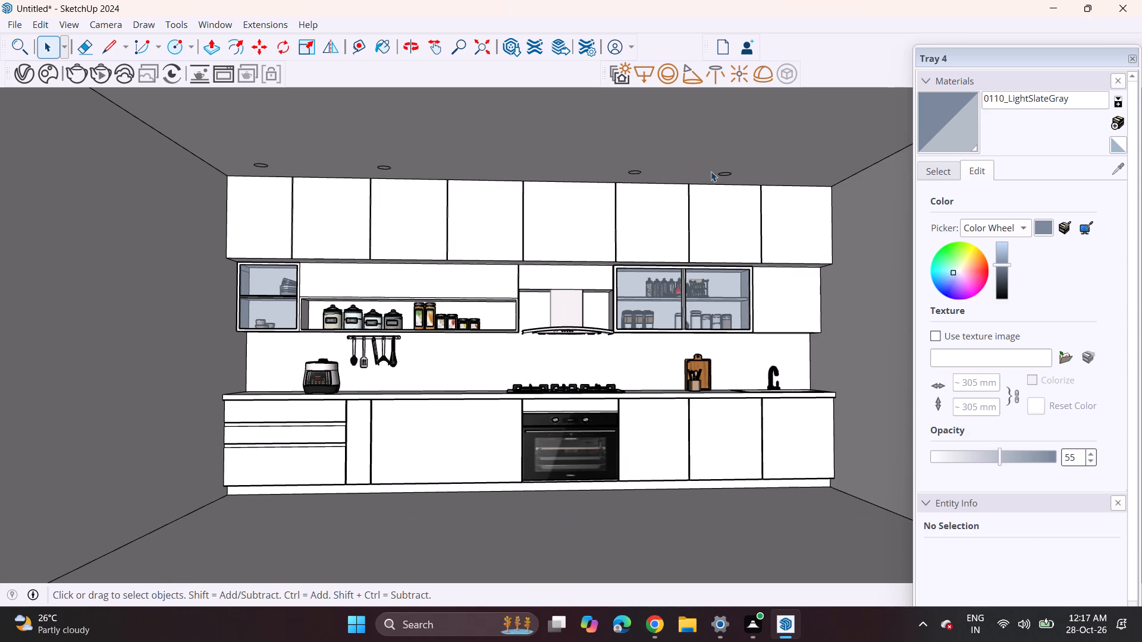
{"action": "scroll", "coordinate": [729, 175], "scroll_direction": "up", "scroll_amount": 2}
{"action": "scroll", "coordinate": [729, 175], "scroll_direction": "down", "scroll_amount": 1}
{"action": "scroll", "coordinate": [729, 175], "scroll_direction": "up", "scroll_amount": 2}
{"action": "left_click", "coordinate": [729, 175]}
{"action": "key", "text": "m"}
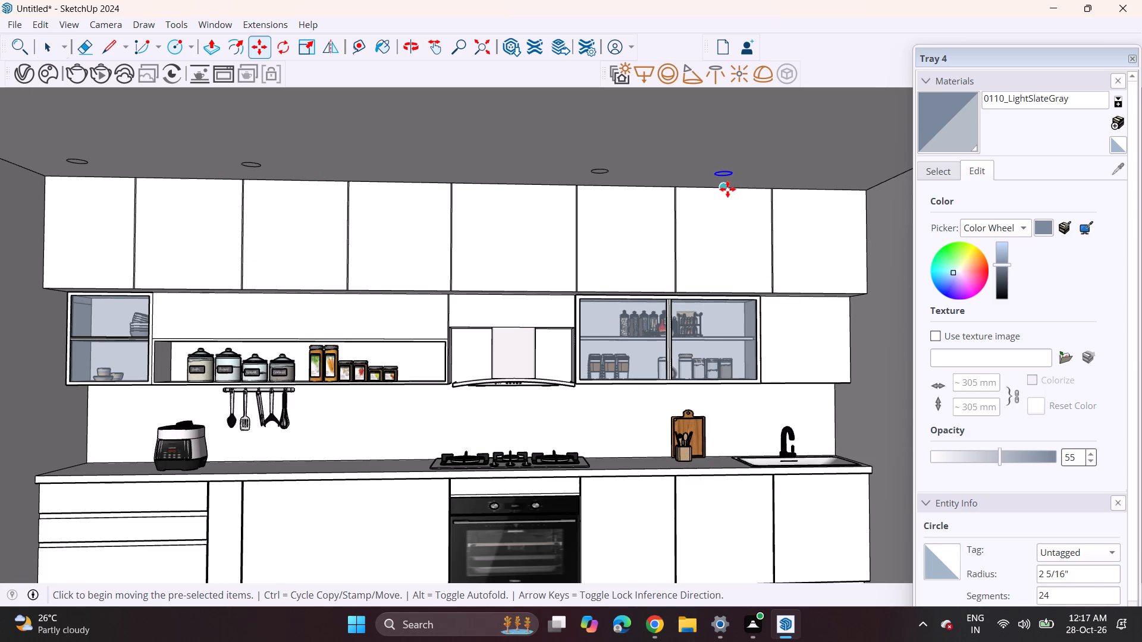
{"action": "left_click", "coordinate": [727, 189]}
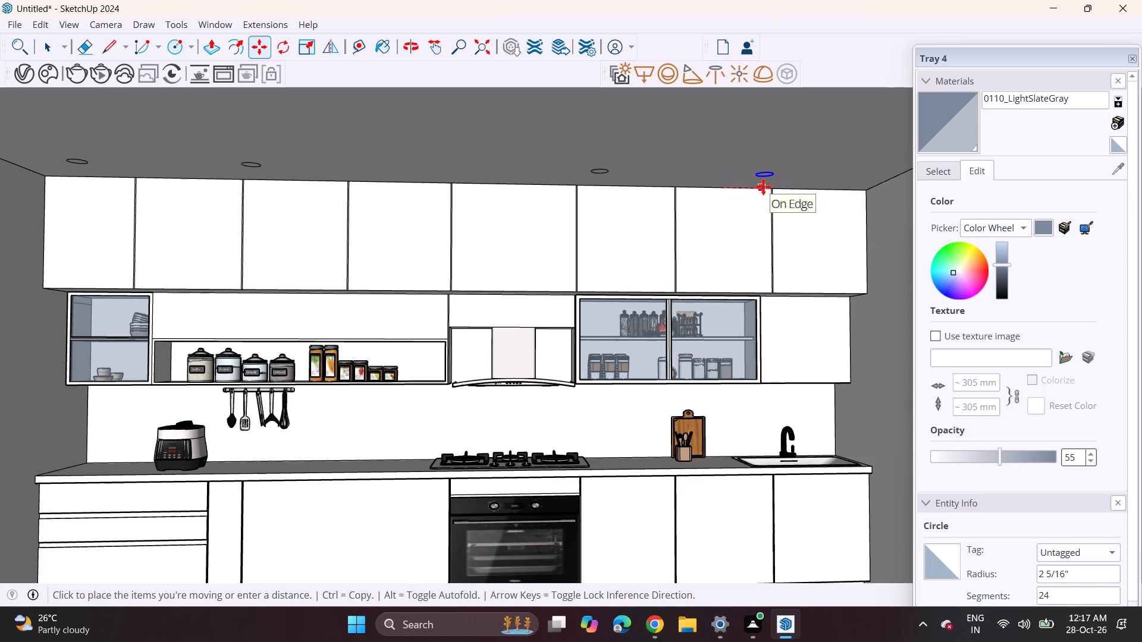
{"action": "left_click", "coordinate": [763, 187]}
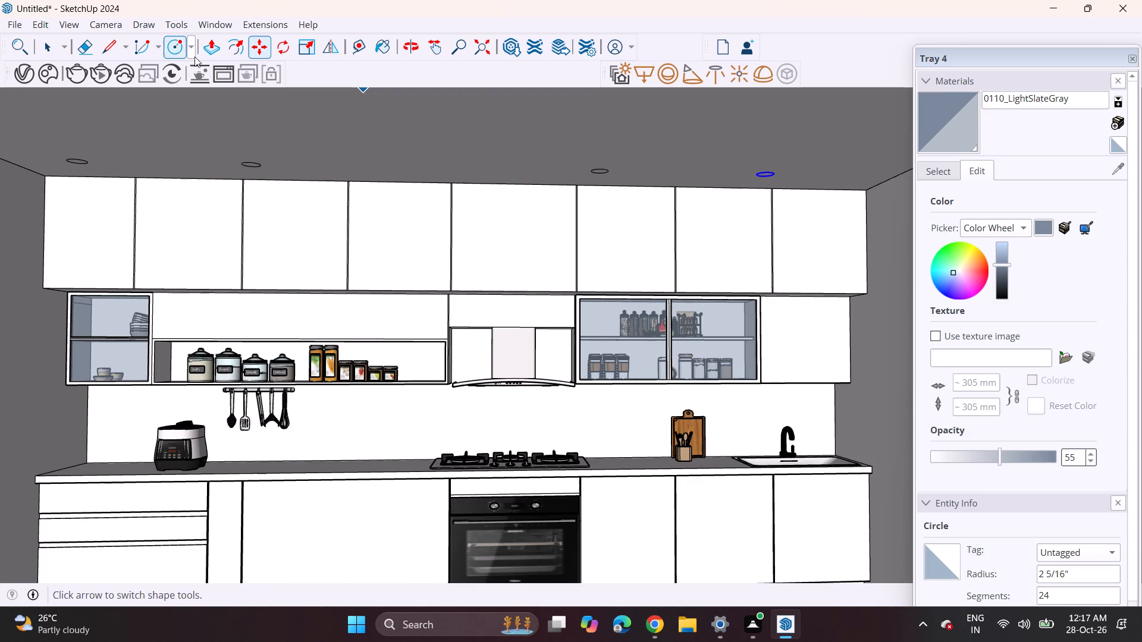
Push/Pull the circle face in front of the first upper cabinet by a small thickness.
{"action": "left_click", "coordinate": [216, 51]}
{"action": "scroll", "coordinate": [95, 174], "scroll_direction": "up", "scroll_amount": 3}
{"action": "scroll", "coordinate": [84, 165], "scroll_direction": "down", "scroll_amount": 2}
{"action": "scroll", "coordinate": [77, 165], "scroll_direction": "up", "scroll_amount": 6}
{"action": "scroll", "coordinate": [74, 160], "scroll_direction": "down", "scroll_amount": 1}
{"action": "scroll", "coordinate": [74, 160], "scroll_direction": "up", "scroll_amount": 5}
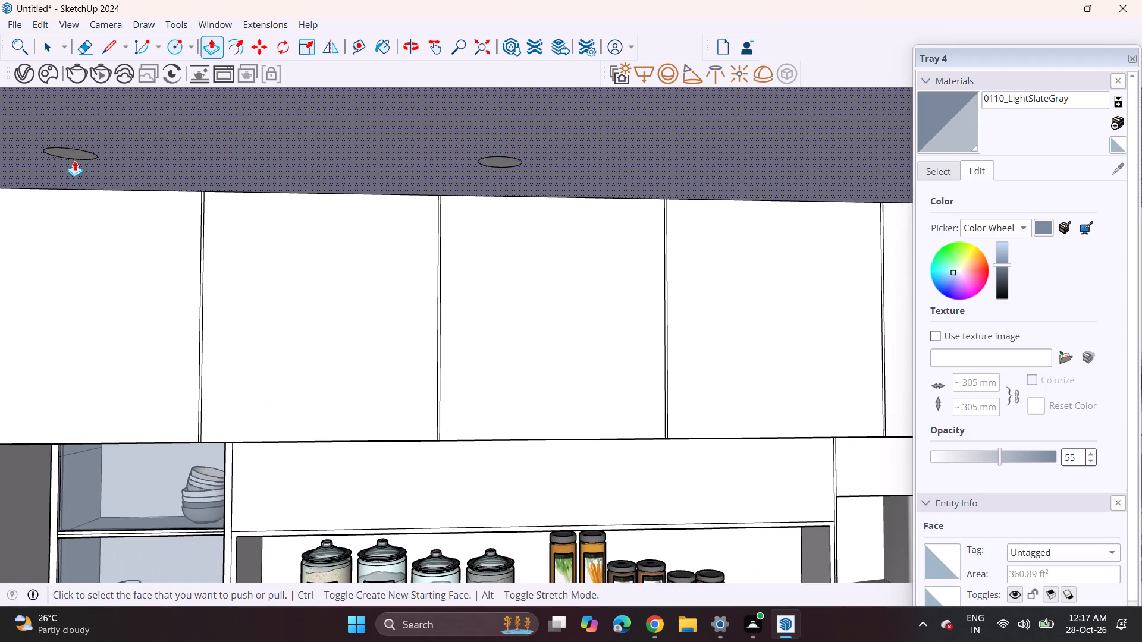
{"action": "left_click", "coordinate": [74, 153]}
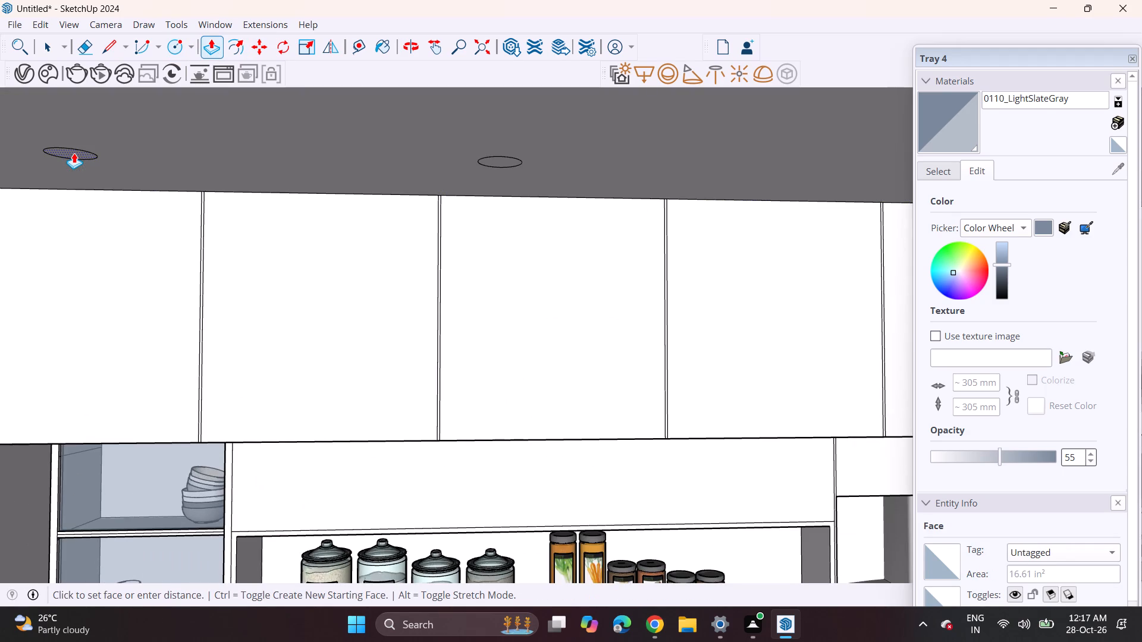
{"action": "left_click", "coordinate": [76, 156]}
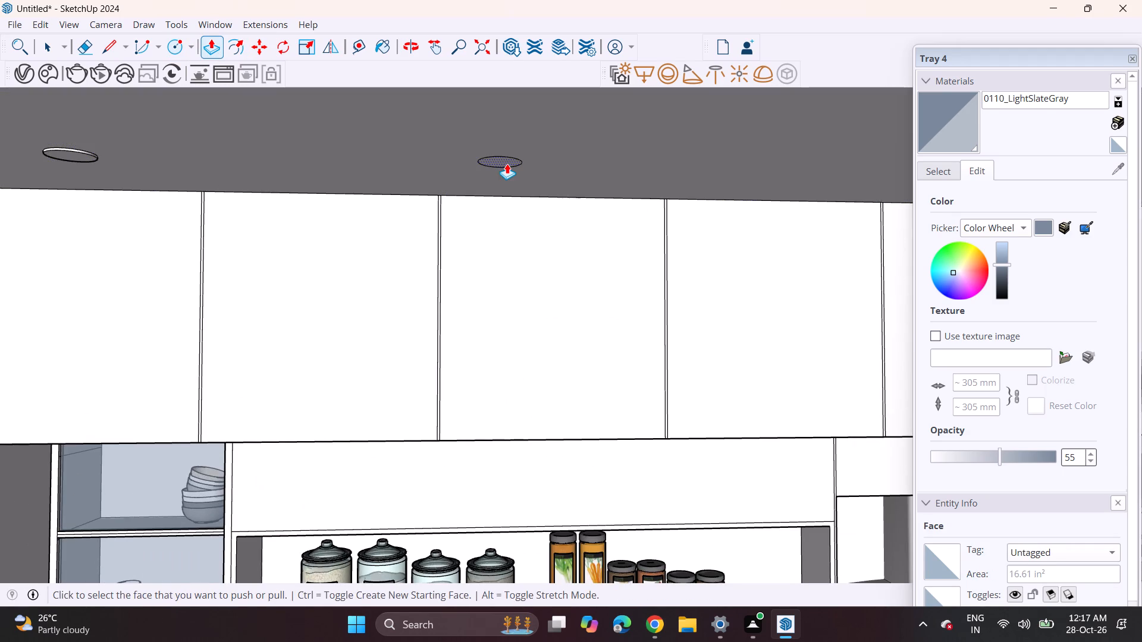
Repeat the same Push/Pull thickness on the three remaining ceiling circles, in front of the third, sixth and seventh upper cabinets.
{"action": "double_click", "coordinate": [507, 163]}
{"action": "scroll", "coordinate": [495, 168], "scroll_direction": "down", "scroll_amount": 7}
{"action": "scroll", "coordinate": [485, 179], "scroll_direction": "up", "scroll_amount": 1}
{"action": "scroll", "coordinate": [487, 180], "scroll_direction": "down", "scroll_amount": 3}
{"action": "scroll", "coordinate": [489, 181], "scroll_direction": "up", "scroll_amount": 1}
{"action": "scroll", "coordinate": [622, 166], "scroll_direction": "up", "scroll_amount": 1, "text": "shift"}
{"action": "middle_click_drag", "start_coordinate": [619, 166], "coordinate": [199, 218], "text": "shift"}
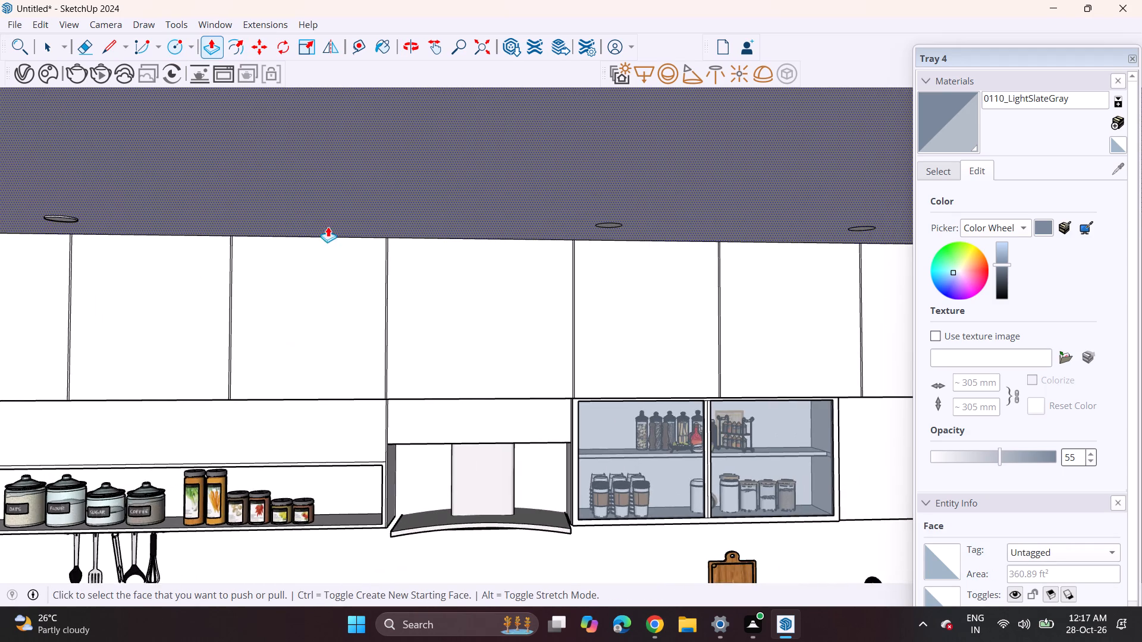
{"action": "scroll", "coordinate": [622, 204], "scroll_direction": "up", "scroll_amount": 9}
{"action": "double_click", "coordinate": [598, 243]}
{"action": "scroll", "coordinate": [598, 243], "scroll_direction": "down", "scroll_amount": 2}
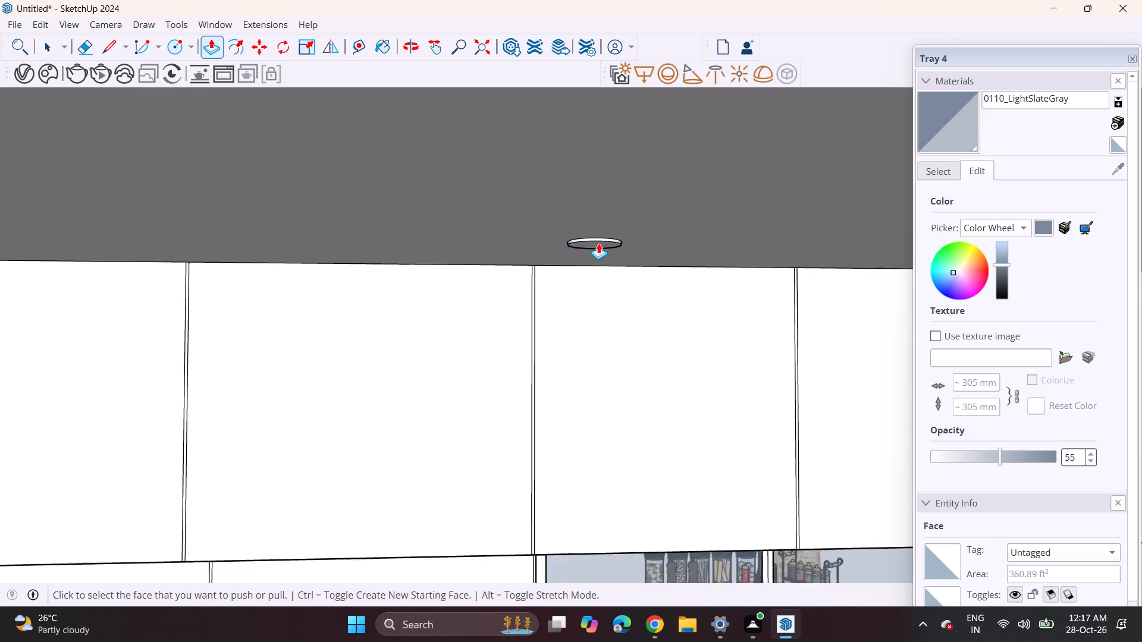
{"action": "scroll", "coordinate": [598, 243], "scroll_direction": "down", "scroll_amount": 3}
{"action": "middle_click_drag", "start_coordinate": [582, 240], "coordinate": [174, 259], "text": "shift"}
{"action": "scroll", "coordinate": [539, 258], "scroll_direction": "up", "scroll_amount": 9}
{"action": "left_click", "coordinate": [579, 265]}
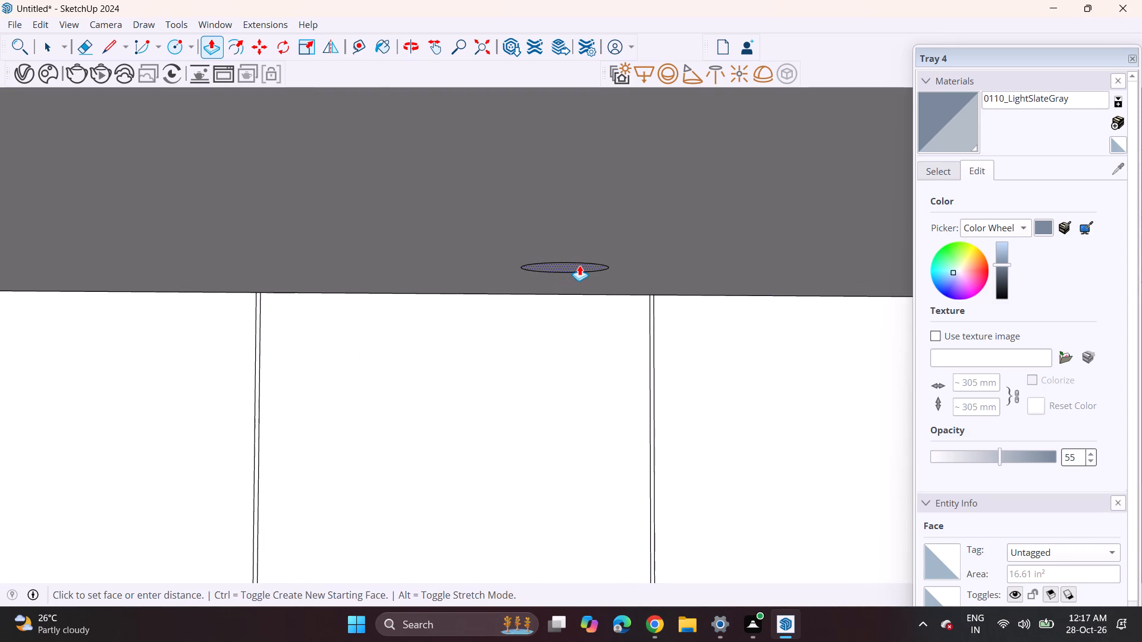
{"action": "double_click", "coordinate": [579, 265]}
Push/Pull the narrow joint strip between the seventh and eighth upper cabinets by 0.3.
{"action": "scroll", "coordinate": [591, 296], "scroll_direction": "up", "scroll_amount": 1}
{"action": "scroll", "coordinate": [597, 303], "scroll_direction": "down", "scroll_amount": 2}
{"action": "scroll", "coordinate": [620, 439], "scroll_direction": "down", "scroll_amount": 2}
{"action": "middle_click_drag", "start_coordinate": [591, 433], "coordinate": [570, 386], "text": "shift"}
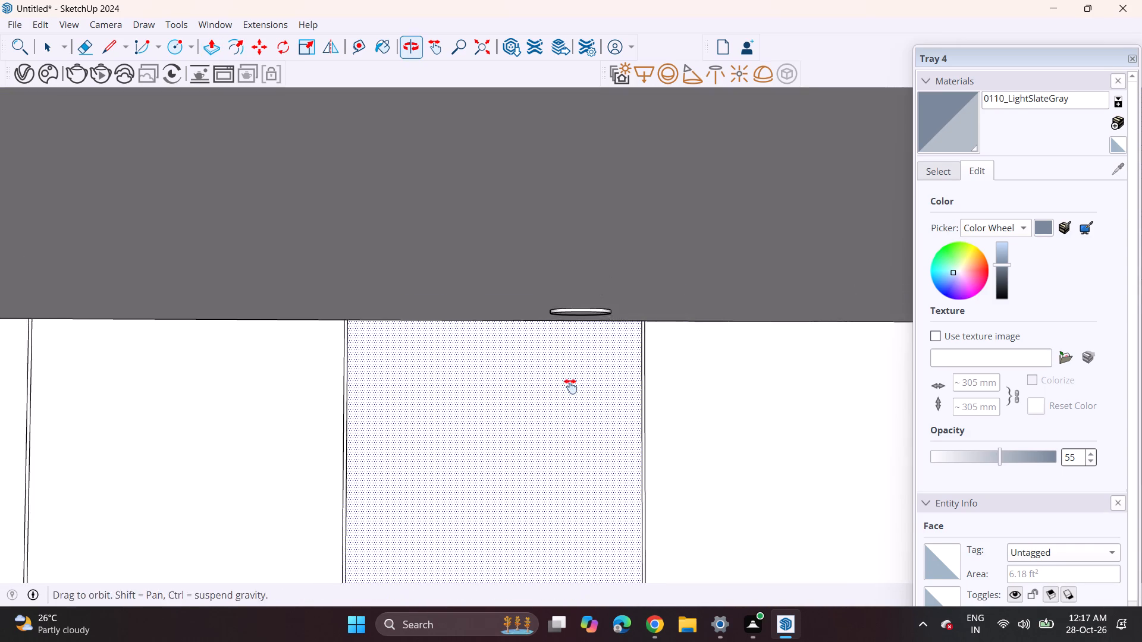
{"action": "middle_click_drag", "start_coordinate": [570, 386], "coordinate": [528, 237], "text": "shift"}
{"action": "middle_click_drag", "start_coordinate": [543, 342], "coordinate": [549, 407]}
{"action": "scroll", "coordinate": [571, 435], "scroll_direction": "up", "scroll_amount": 1}
{"action": "scroll", "coordinate": [575, 440], "scroll_direction": "down", "scroll_amount": 1}
{"action": "scroll", "coordinate": [578, 443], "scroll_direction": "up", "scroll_amount": 7}
{"action": "left_click", "coordinate": [583, 459]}
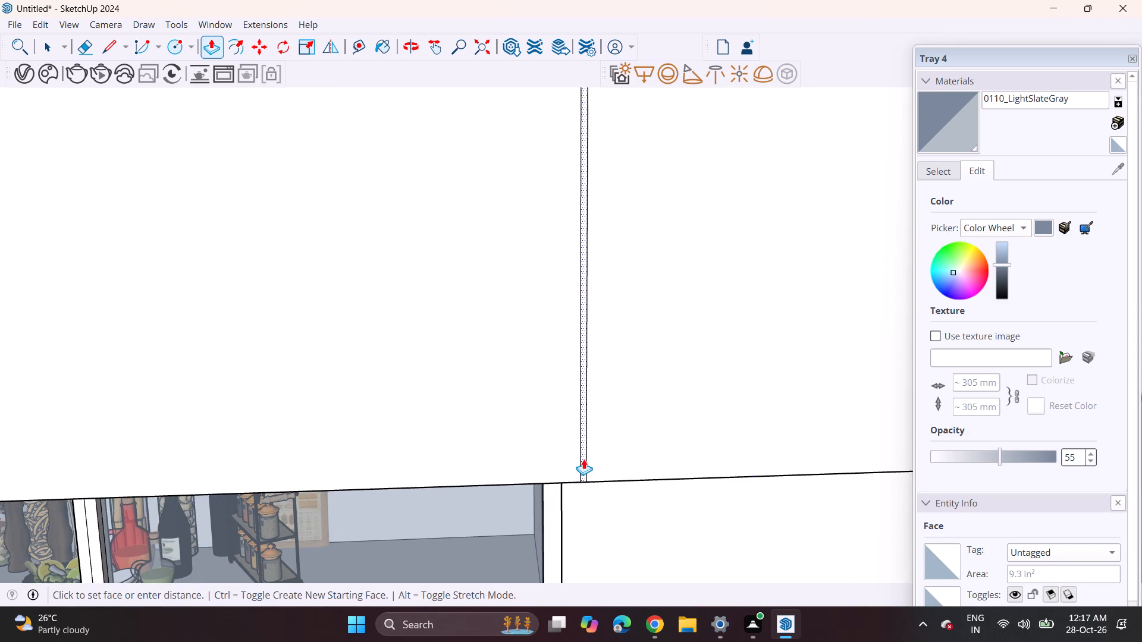
{"action": "type", "text": "0.3"}
{"action": "key", "text": "Return"}
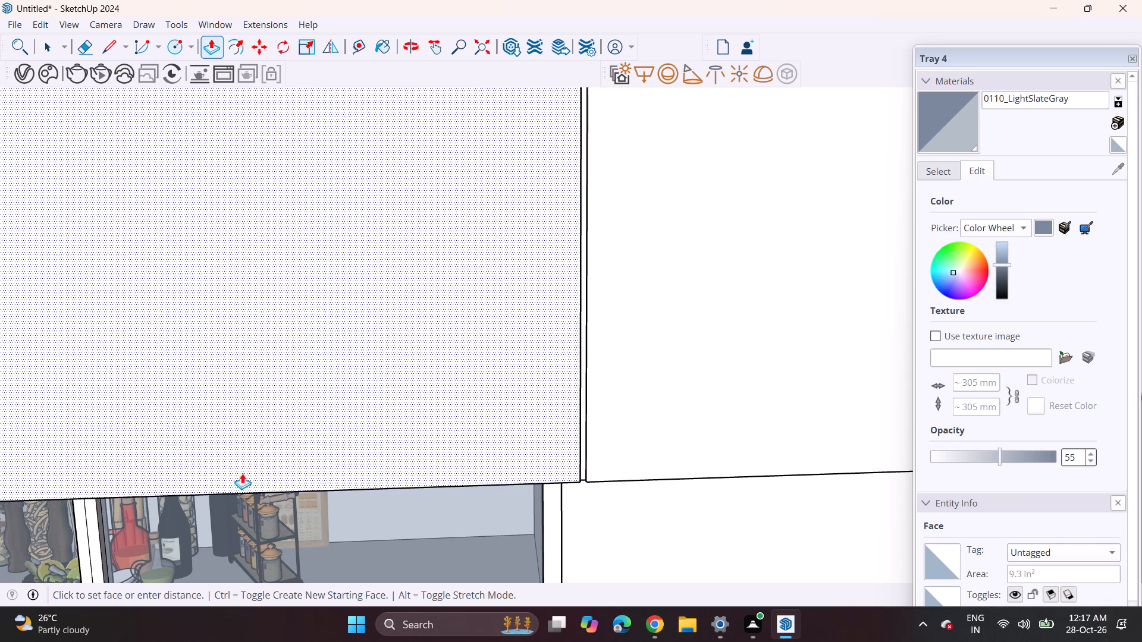
Apply the same 0.3 Push/Pull to the joint strips between the sixth and seventh, fifth and sixth, and fourth and fifth upper cabinets.
{"action": "scroll", "coordinate": [0, 442], "scroll_direction": "down", "scroll_amount": 7}
{"action": "middle_click_drag", "start_coordinate": [67, 476], "coordinate": [554, 476], "text": "shift"}
{"action": "scroll", "coordinate": [491, 460], "scroll_direction": "up", "scroll_amount": 5}
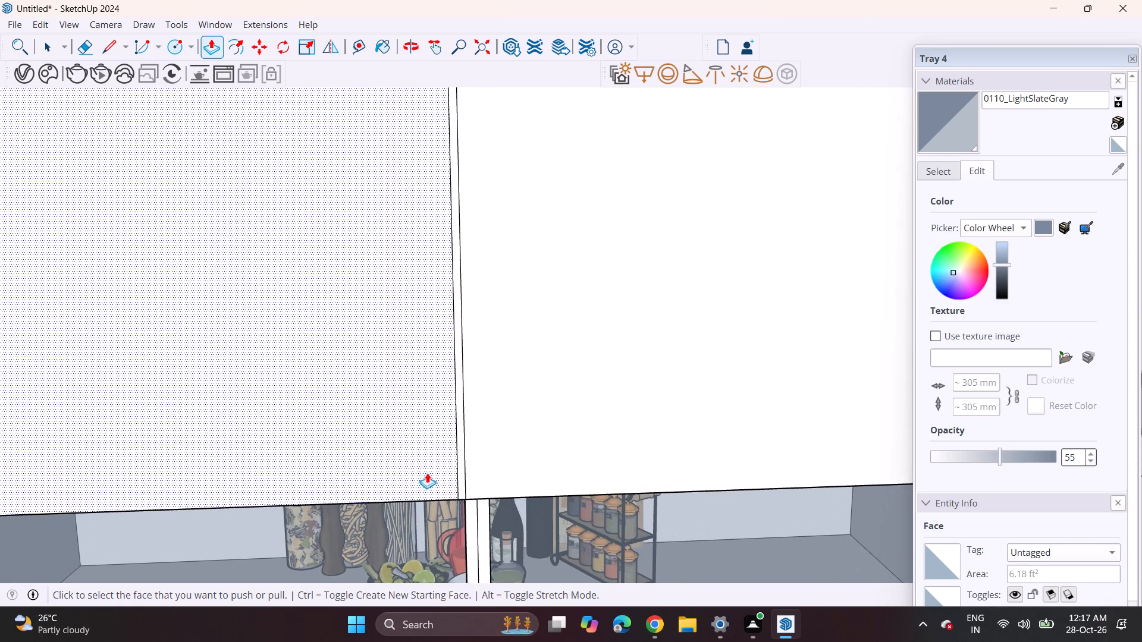
{"action": "left_click", "coordinate": [466, 477]}
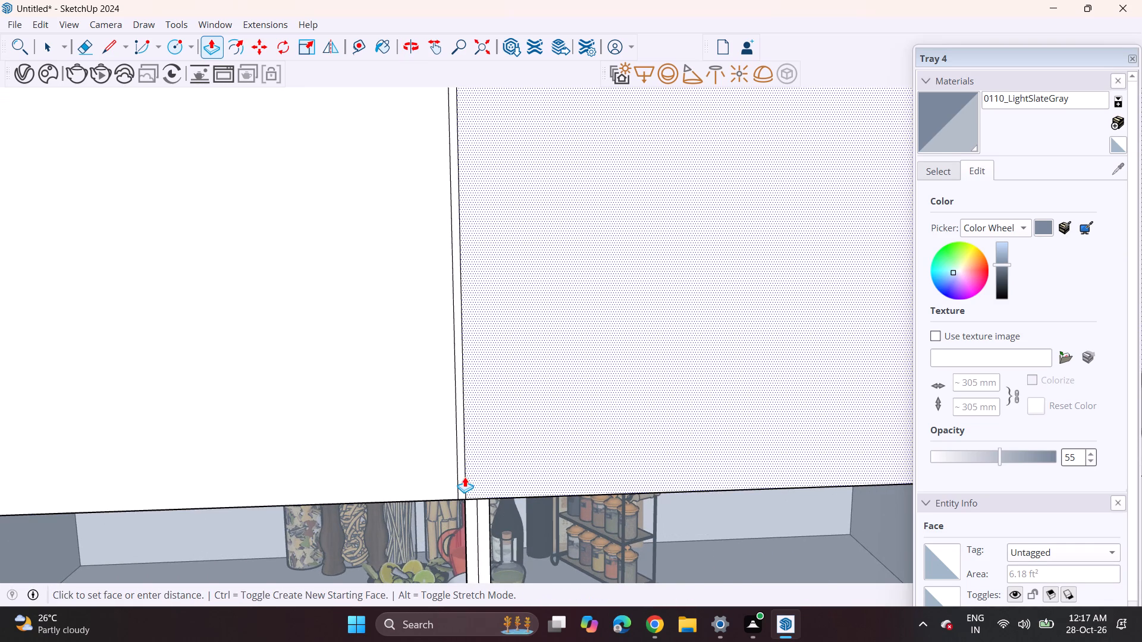
{"action": "key", "text": "Escape"}
{"action": "double_click", "coordinate": [462, 477]}
{"action": "scroll", "coordinate": [438, 480], "scroll_direction": "down", "scroll_amount": 5}
{"action": "middle_click_drag", "start_coordinate": [261, 445], "coordinate": [806, 451], "text": "shift"}
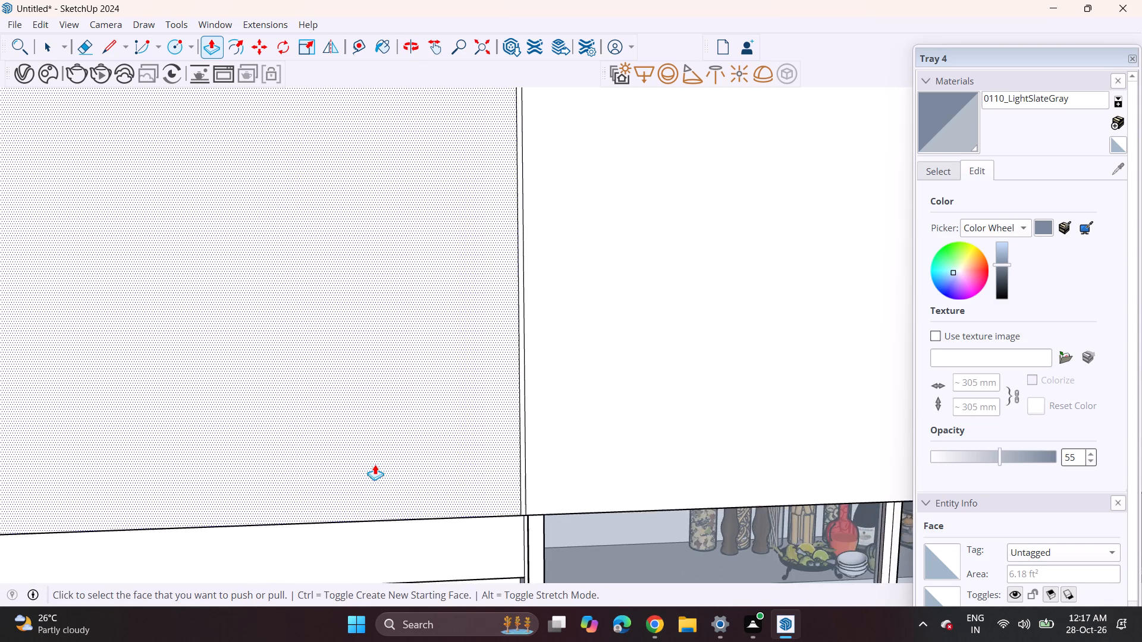
{"action": "scroll", "coordinate": [502, 468], "scroll_direction": "up", "scroll_amount": 5}
{"action": "double_click", "coordinate": [537, 503]}
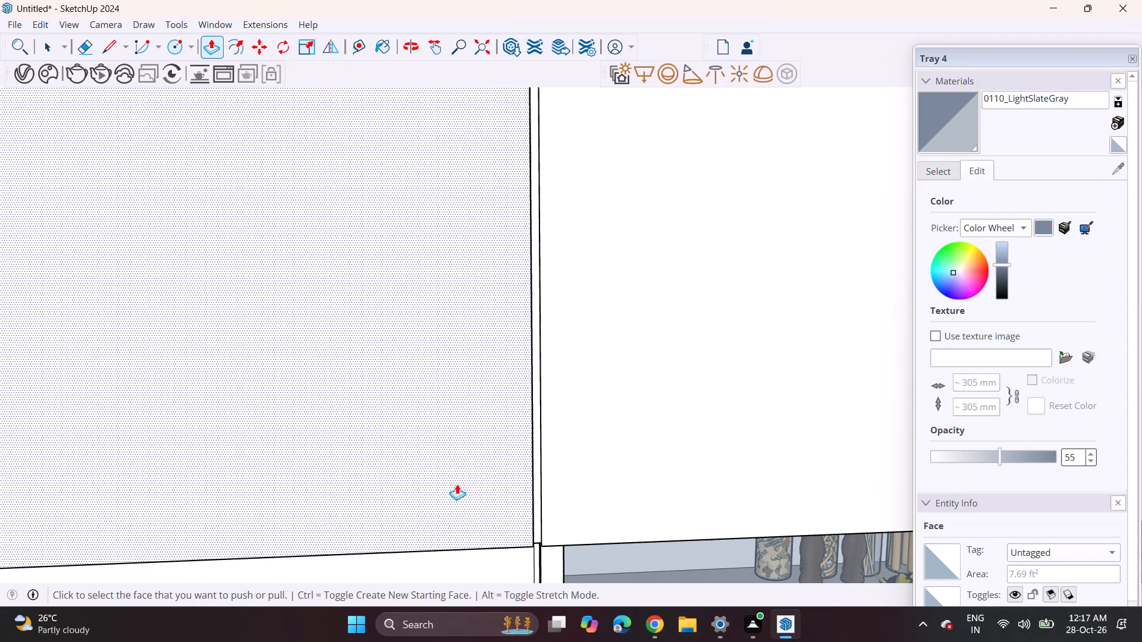
{"action": "scroll", "coordinate": [448, 484], "scroll_direction": "down", "scroll_amount": 14}
{"action": "middle_click_drag", "start_coordinate": [192, 467], "coordinate": [641, 465], "text": "shift"}
{"action": "scroll", "coordinate": [547, 496], "scroll_direction": "up", "scroll_amount": 11}
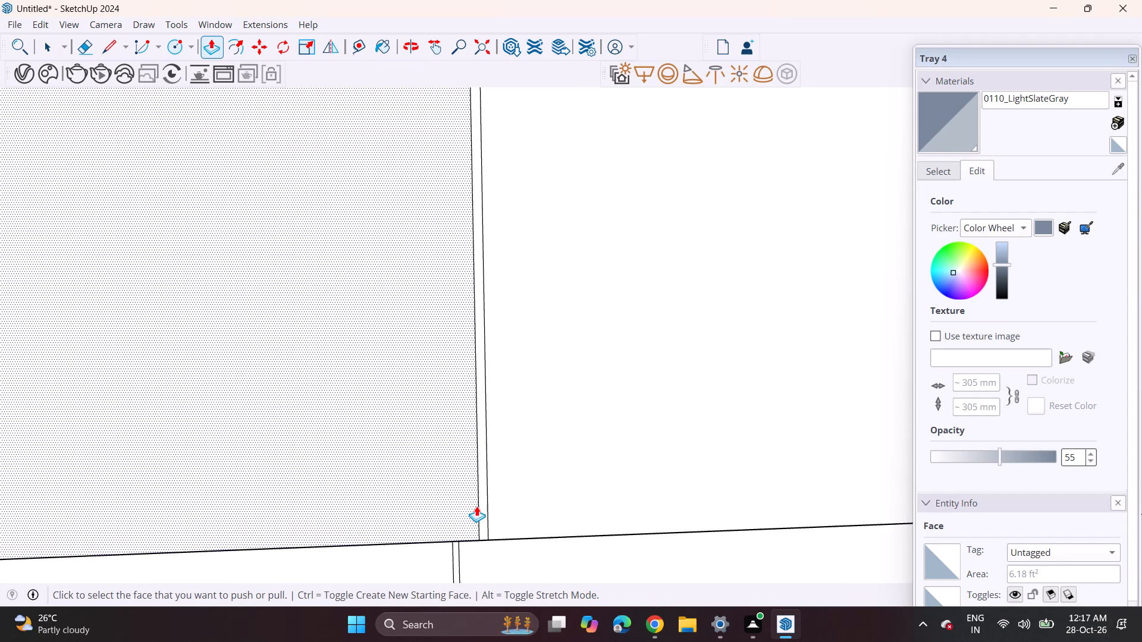
{"action": "double_click", "coordinate": [481, 509]}
Apply the same 0.3 Push/Pull to the joint strip between the third and fourth upper cabinets.
{"action": "scroll", "coordinate": [475, 509], "scroll_direction": "down", "scroll_amount": 2}
{"action": "scroll", "coordinate": [474, 509], "scroll_direction": "up", "scroll_amount": 1}
{"action": "scroll", "coordinate": [474, 509], "scroll_direction": "down", "scroll_amount": 11}
{"action": "scroll", "coordinate": [256, 462], "scroll_direction": "up", "scroll_amount": 1}
{"action": "scroll", "coordinate": [256, 462], "scroll_direction": "down", "scroll_amount": 2}
{"action": "scroll", "coordinate": [256, 462], "scroll_direction": "up", "scroll_amount": 2}
{"action": "middle_click_drag", "start_coordinate": [201, 457], "coordinate": [230, 457], "text": "shift"}
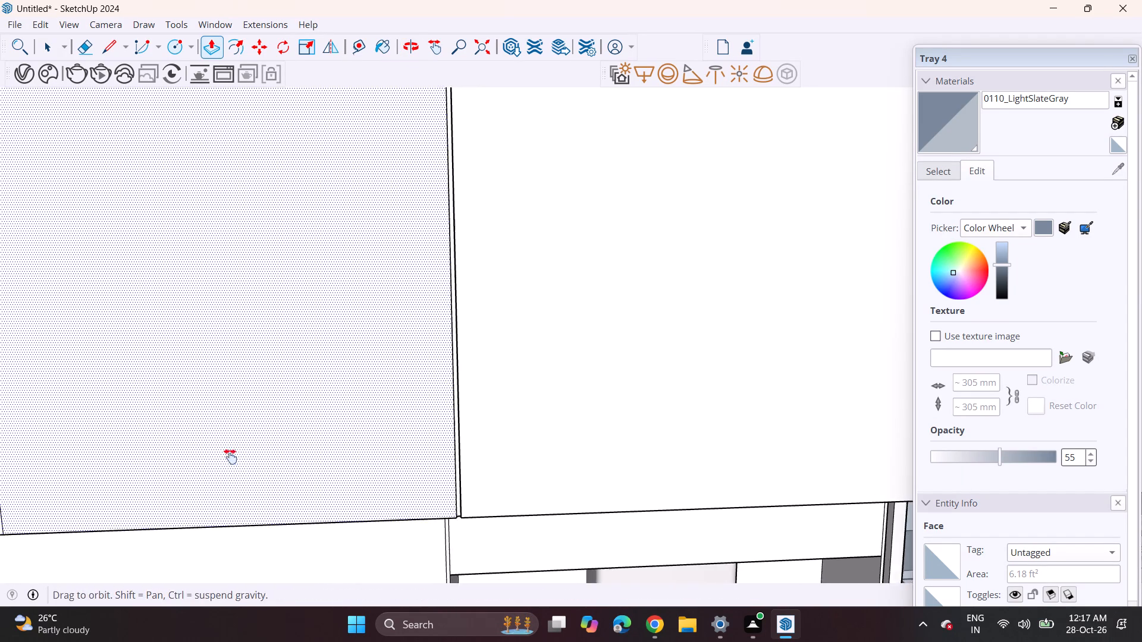
{"action": "middle_click_drag", "start_coordinate": [230, 457], "coordinate": [936, 453], "text": "shift"}
{"action": "scroll", "coordinate": [733, 487], "scroll_direction": "up", "scroll_amount": 4}
{"action": "double_click", "coordinate": [741, 506]}
Apply the same 0.3 Push/Pull to the two remaining joint strips, between the second and third and the first and second upper cabinets.
{"action": "scroll", "coordinate": [724, 501], "scroll_direction": "down", "scroll_amount": 1}
{"action": "scroll", "coordinate": [724, 501], "scroll_direction": "up", "scroll_amount": 1}
{"action": "scroll", "coordinate": [722, 501], "scroll_direction": "down", "scroll_amount": 14}
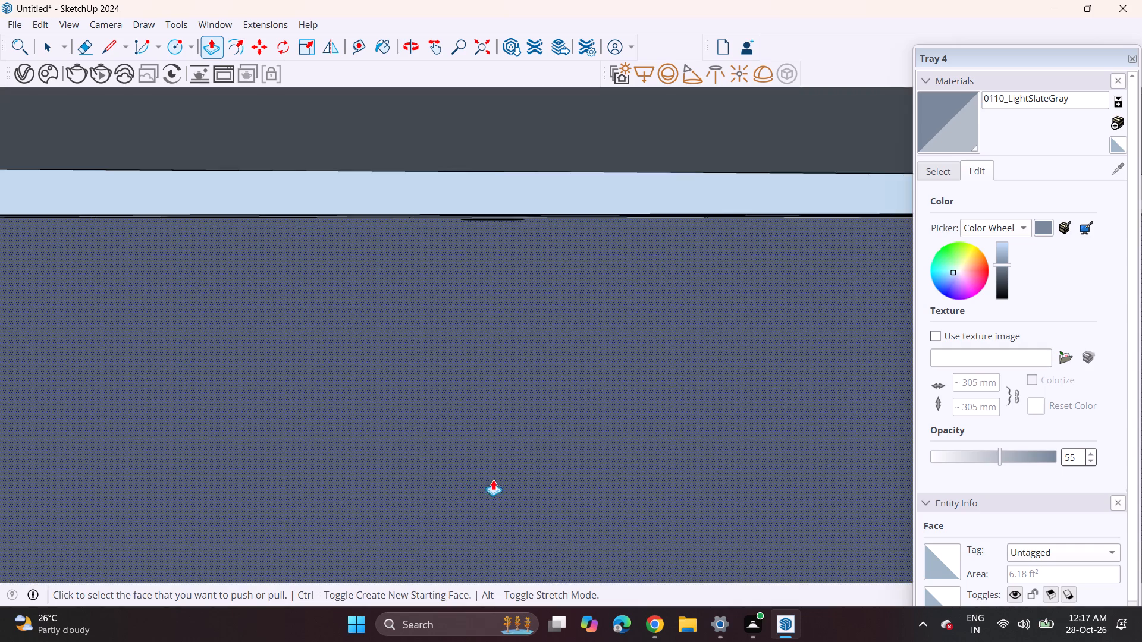
{"action": "middle_click_drag", "start_coordinate": [426, 479], "coordinate": [478, 220]}
{"action": "scroll", "coordinate": [517, 420], "scroll_direction": "up", "scroll_amount": 1, "text": "shift"}
{"action": "middle_click_drag", "start_coordinate": [484, 294], "coordinate": [481, 267]}
{"action": "middle_click_drag", "start_coordinate": [482, 430], "coordinate": [478, 331]}
{"action": "scroll", "coordinate": [481, 421], "scroll_direction": "up", "scroll_amount": 1, "text": "shift"}
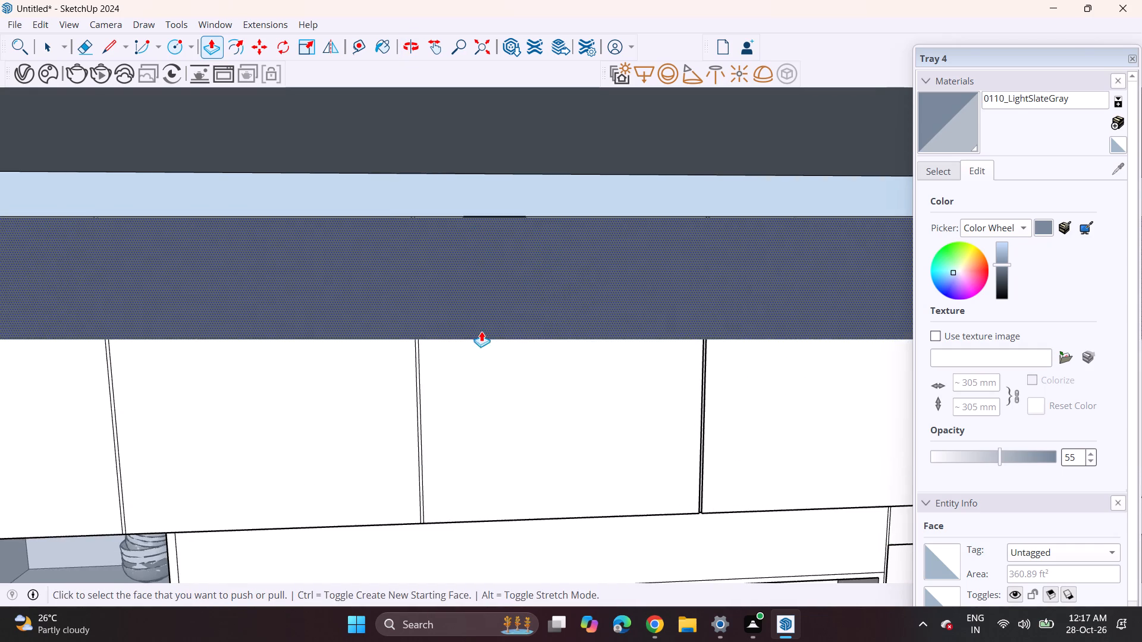
{"action": "scroll", "coordinate": [462, 362], "scroll_direction": "down", "scroll_amount": 1}
{"action": "scroll", "coordinate": [451, 368], "scroll_direction": "up", "scroll_amount": 4}
{"action": "scroll", "coordinate": [472, 435], "scroll_direction": "up", "scroll_amount": 1}
{"action": "middle_click_drag", "start_coordinate": [468, 423], "coordinate": [448, 250], "text": "shift"}
{"action": "scroll", "coordinate": [438, 394], "scroll_direction": "up", "scroll_amount": 1}
{"action": "middle_click_drag", "start_coordinate": [438, 394], "coordinate": [423, 197], "text": "shift"}
{"action": "scroll", "coordinate": [454, 435], "scroll_direction": "up", "scroll_amount": 1, "text": "shift"}
{"action": "middle_click_drag", "start_coordinate": [454, 430], "coordinate": [440, 243], "text": "shift"}
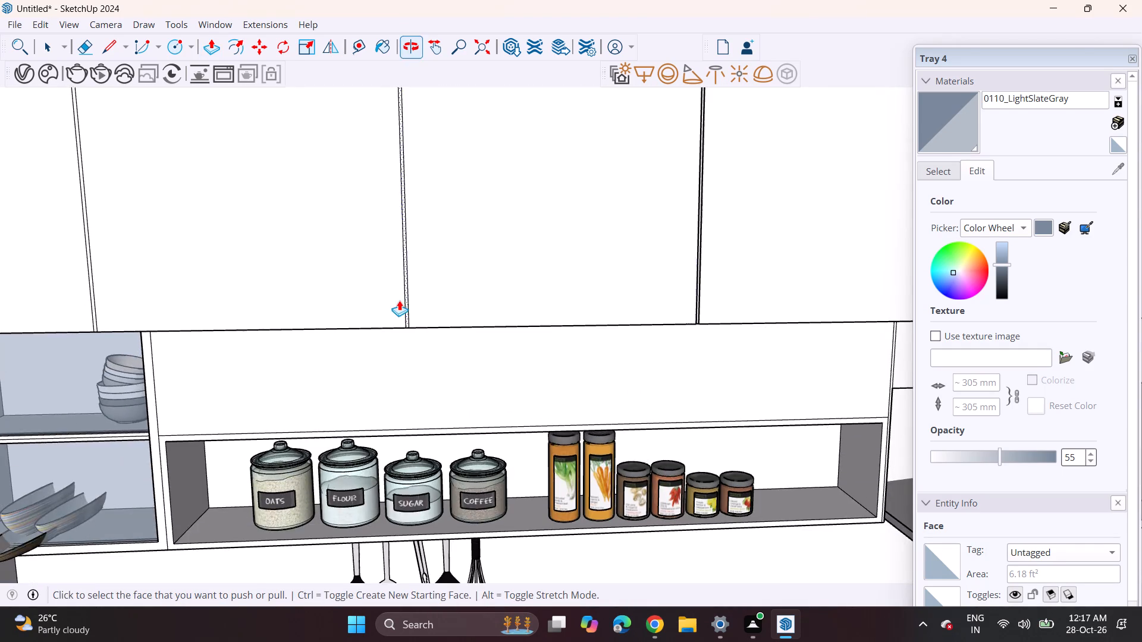
{"action": "scroll", "coordinate": [397, 298], "scroll_direction": "up", "scroll_amount": 6}
{"action": "double_click", "coordinate": [413, 308]}
{"action": "scroll", "coordinate": [331, 300], "scroll_direction": "down", "scroll_amount": 7}
{"action": "scroll", "coordinate": [325, 300], "scroll_direction": "up", "scroll_amount": 1}
{"action": "middle_click_drag", "start_coordinate": [329, 300], "coordinate": [906, 330], "text": "shift"}
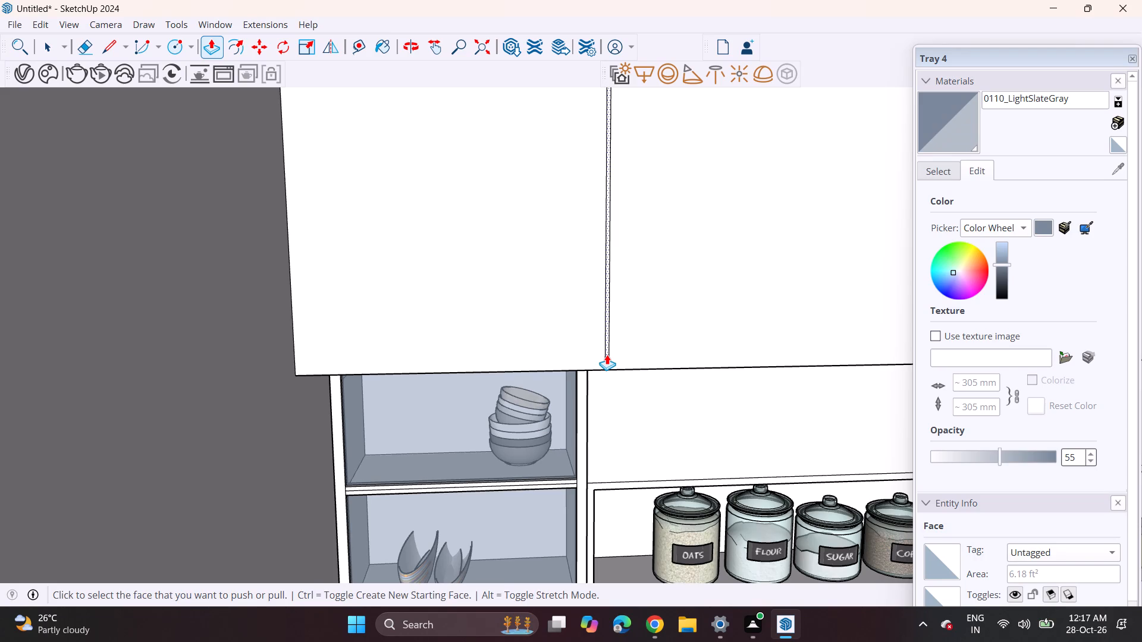
{"action": "left_click", "coordinate": [607, 354]}
{"action": "double_click", "coordinate": [607, 354]}
Look over the upper cabinet joints and the whole kitchen wall, including the ceiling fixtures and hood area.
{"action": "scroll", "coordinate": [607, 354], "scroll_direction": "down", "scroll_amount": 5}
{"action": "scroll", "coordinate": [645, 370], "scroll_direction": "up", "scroll_amount": 1}
{"action": "middle_click_drag", "start_coordinate": [645, 370], "coordinate": [337, 285]}
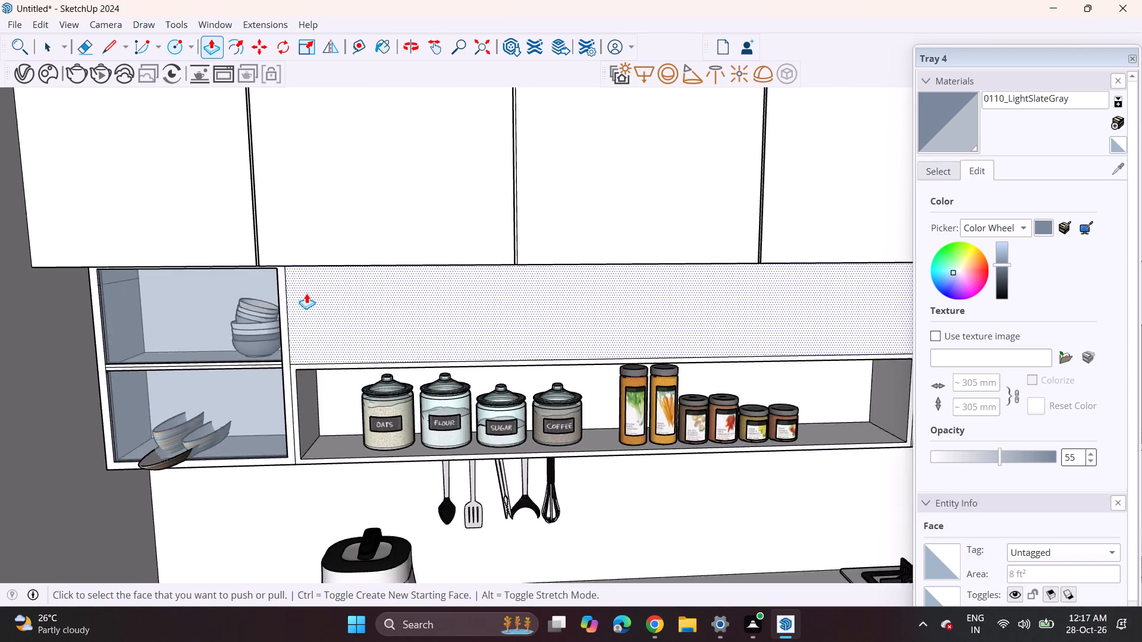
{"action": "scroll", "coordinate": [306, 293], "scroll_direction": "down", "scroll_amount": 10}
{"action": "middle_click_drag", "start_coordinate": [529, 359], "coordinate": [365, 254]}
{"action": "scroll", "coordinate": [347, 263], "scroll_direction": "down", "scroll_amount": 4}
{"action": "middle_click_drag", "start_coordinate": [413, 307], "coordinate": [437, 370], "text": "shift"}
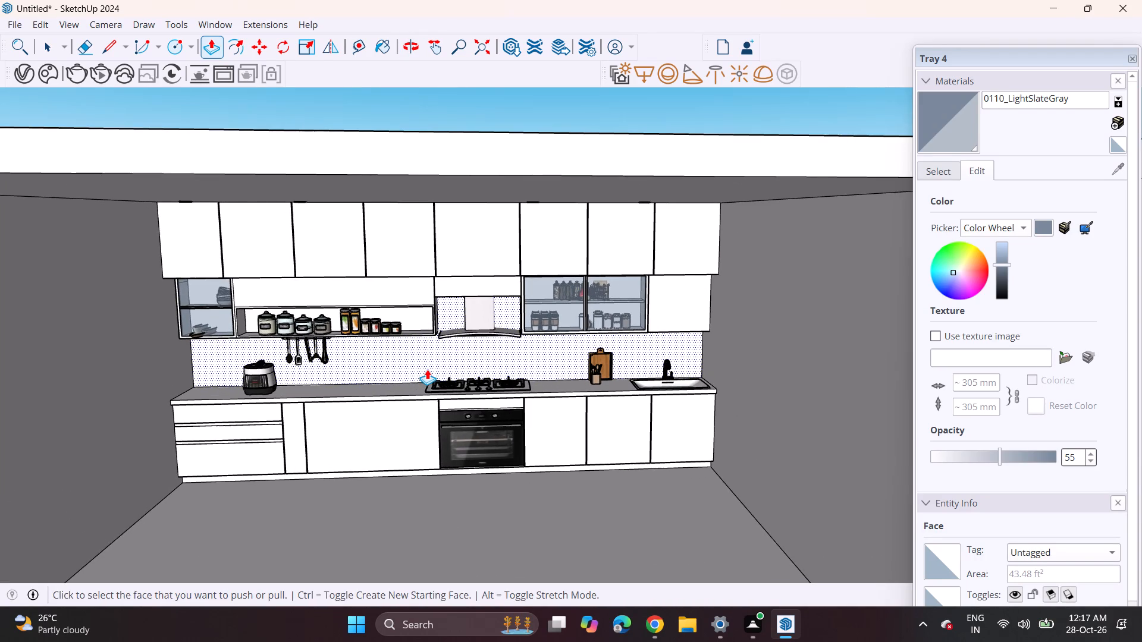
{"action": "middle_click_drag", "start_coordinate": [496, 308], "coordinate": [491, 219]}
{"action": "scroll", "coordinate": [457, 294], "scroll_direction": "up", "scroll_amount": 3}
{"action": "scroll", "coordinate": [451, 290], "scroll_direction": "down", "scroll_amount": 1}
{"action": "scroll", "coordinate": [451, 290], "scroll_direction": "up", "scroll_amount": 4}
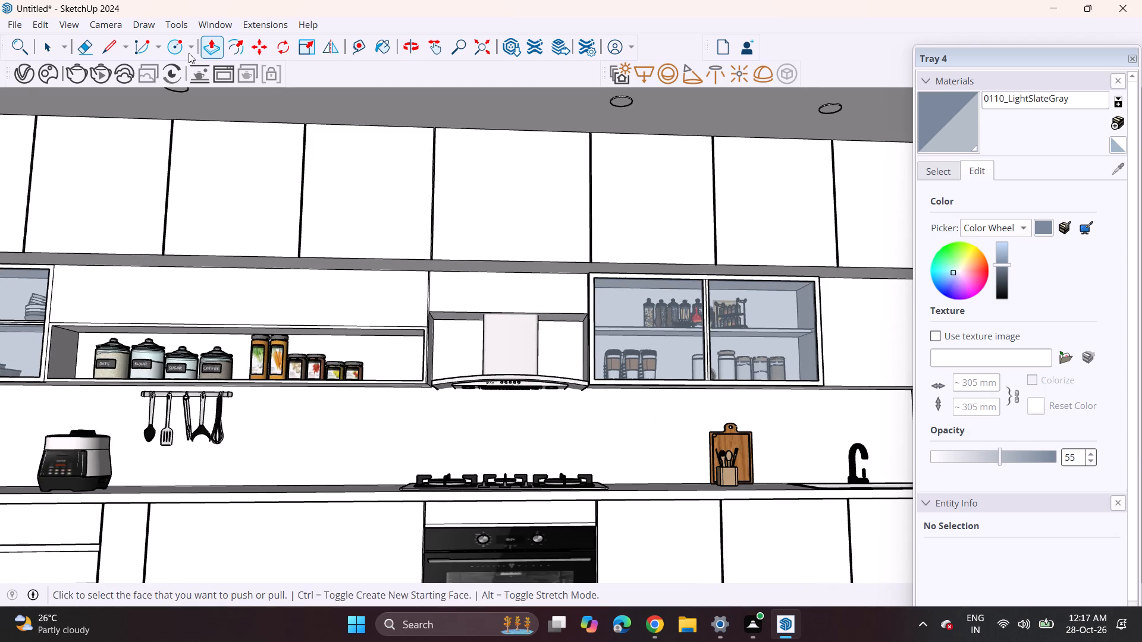
Draw a line along the bottom of the range hood niche, from one side to the other.
{"action": "left_click", "coordinate": [102, 48]}
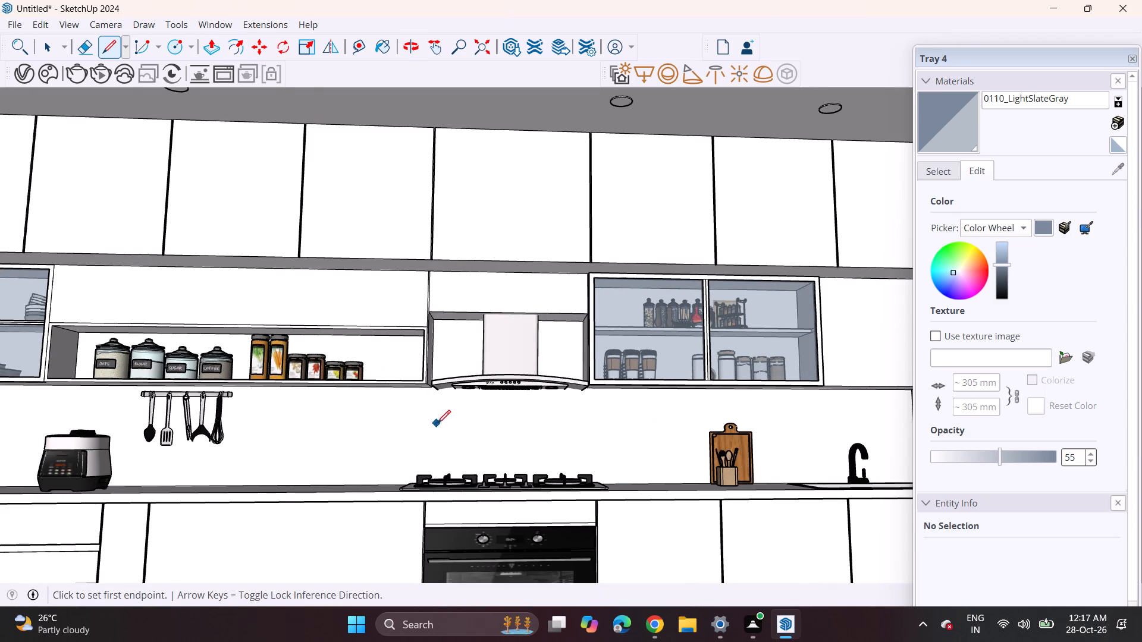
{"action": "scroll", "coordinate": [437, 423], "scroll_direction": "up", "scroll_amount": 3}
{"action": "middle_click_drag", "start_coordinate": [431, 364], "coordinate": [436, 459]}
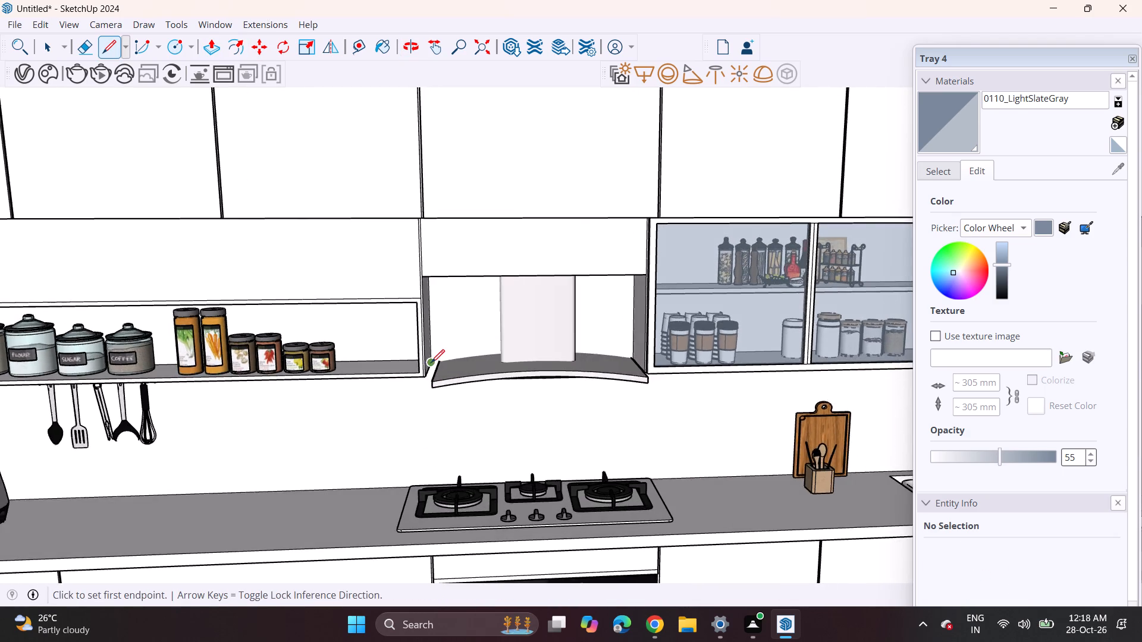
{"action": "scroll", "coordinate": [431, 363], "scroll_direction": "up", "scroll_amount": 3}
{"action": "left_click", "coordinate": [431, 363]}
{"action": "middle_click_drag", "start_coordinate": [704, 369], "coordinate": [698, 274]}
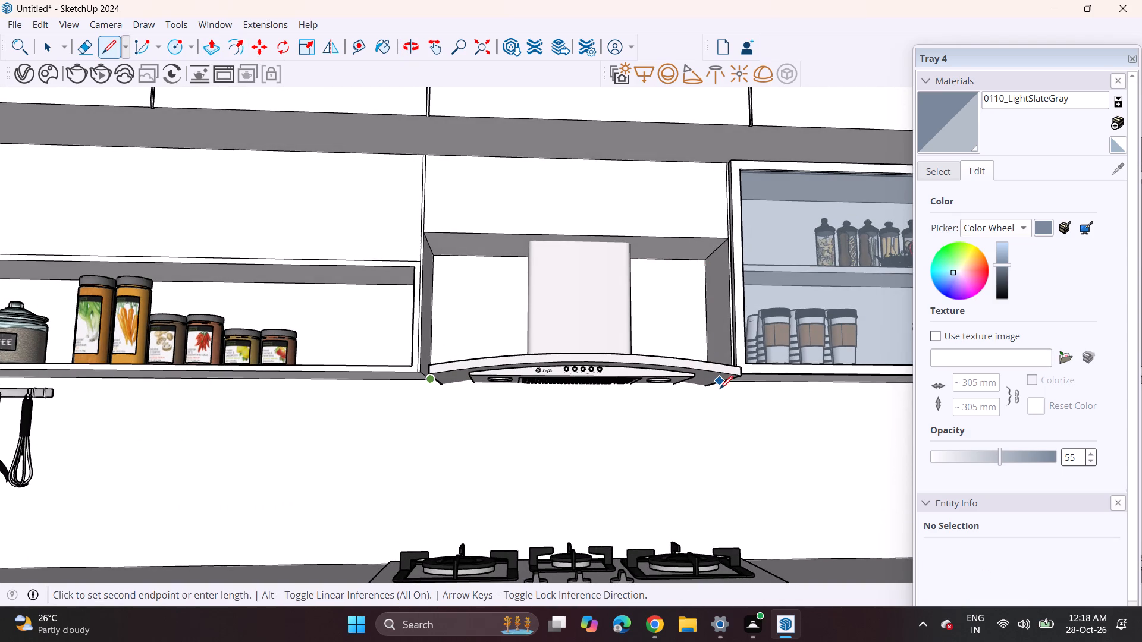
{"action": "left_click", "coordinate": [757, 383]}
{"action": "scroll", "coordinate": [600, 350], "scroll_direction": "up", "scroll_amount": 1}
{"action": "middle_click_drag", "start_coordinate": [596, 348], "coordinate": [586, 410]}
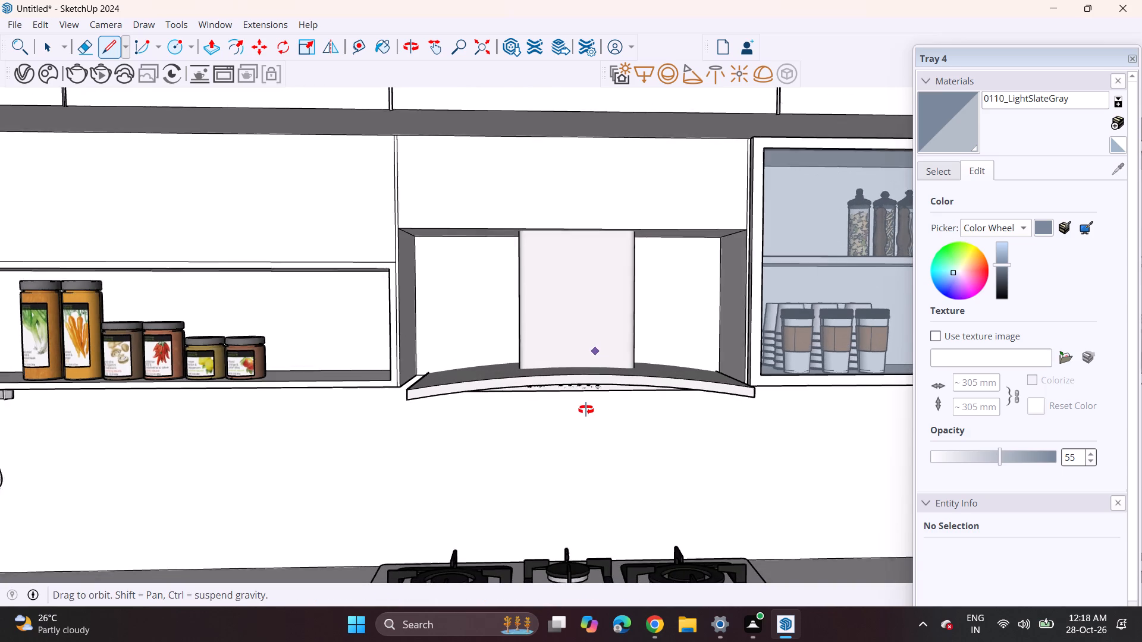
{"action": "middle_click_drag", "start_coordinate": [586, 410], "coordinate": [582, 410]}
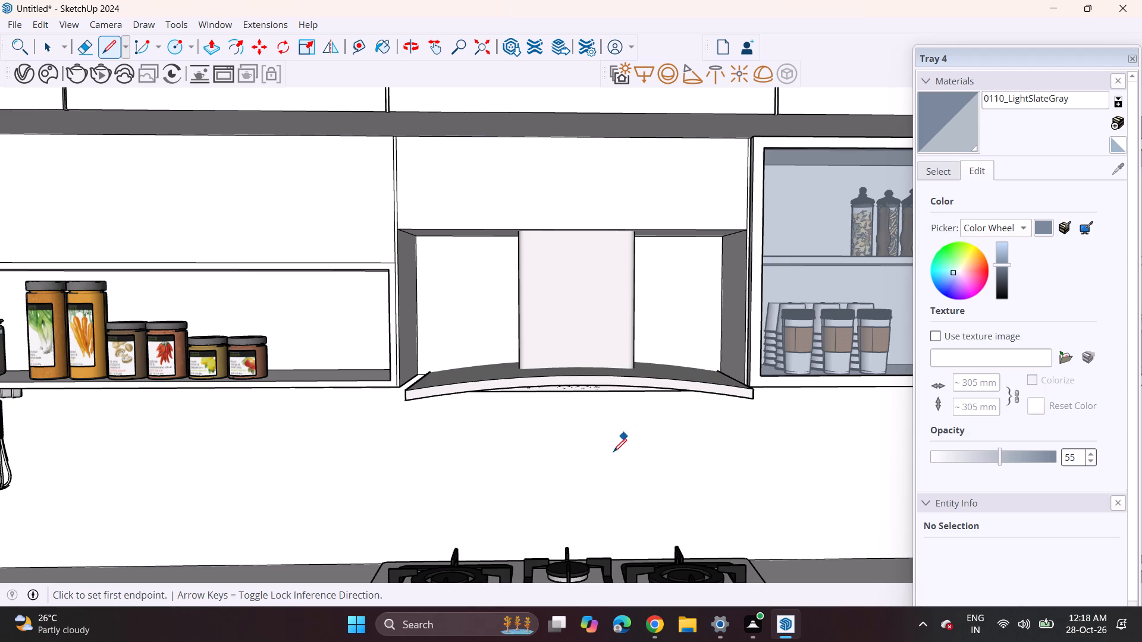
{"action": "key", "text": "space"}
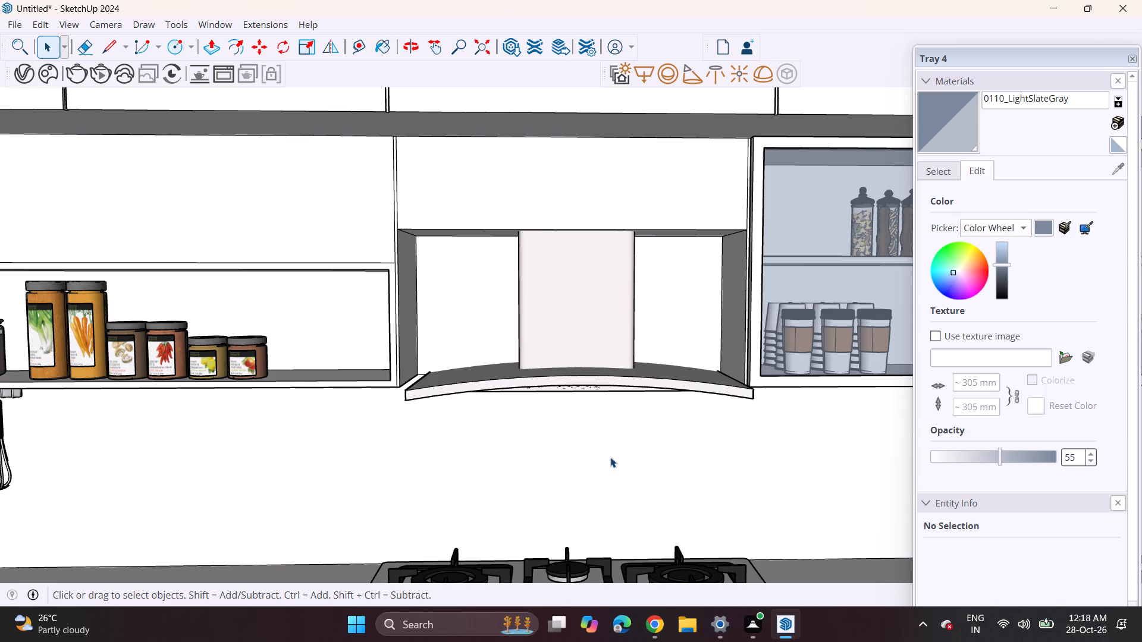
Review the complete kitchen elevation from the front, including the ceiling fixtures.
{"action": "scroll", "coordinate": [610, 457], "scroll_direction": "down", "scroll_amount": 3}
{"action": "middle_click_drag", "start_coordinate": [626, 467], "coordinate": [658, 333]}
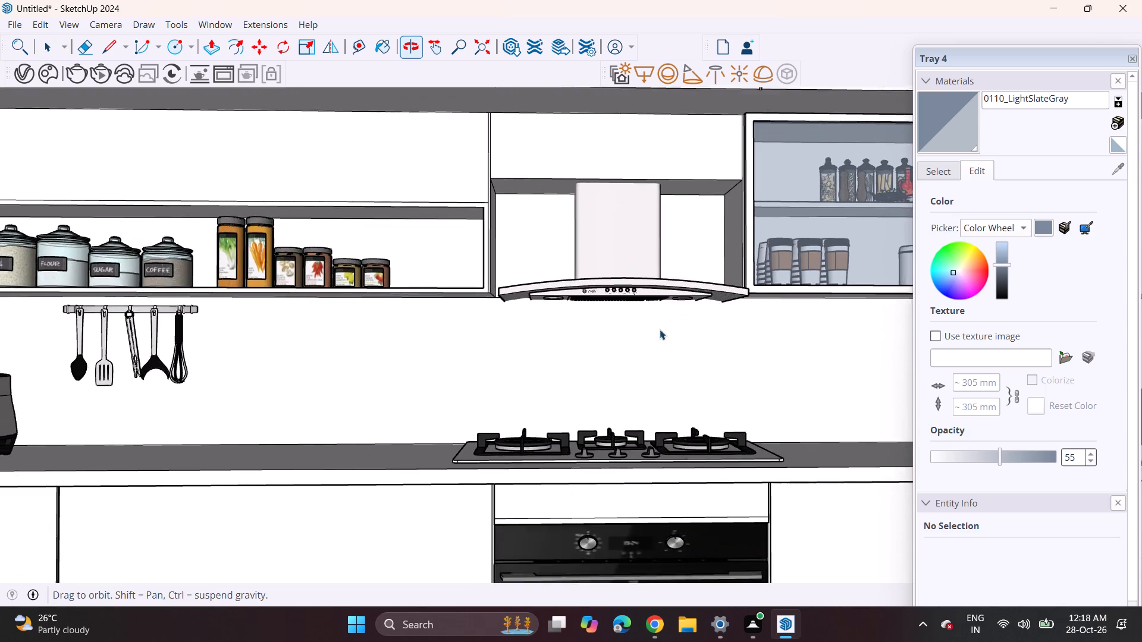
{"action": "scroll", "coordinate": [645, 355], "scroll_direction": "down", "scroll_amount": 6}
{"action": "scroll", "coordinate": [578, 342], "scroll_direction": "up", "scroll_amount": 1}
{"action": "middle_click_drag", "start_coordinate": [571, 342], "coordinate": [456, 364], "text": "shift"}
{"action": "scroll", "coordinate": [455, 364], "scroll_direction": "down", "scroll_amount": 2}
{"action": "scroll", "coordinate": [455, 364], "scroll_direction": "up", "scroll_amount": 1}
{"action": "scroll", "coordinate": [455, 364], "scroll_direction": "down", "scroll_amount": 3}
{"action": "middle_click_drag", "start_coordinate": [507, 353], "coordinate": [519, 363]}
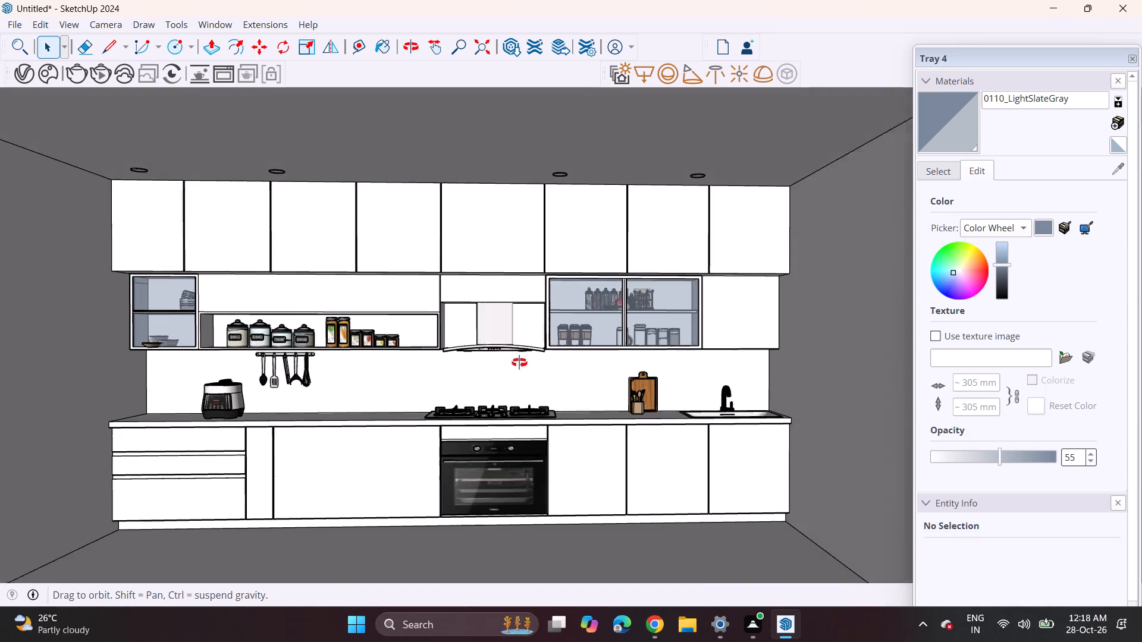
{"action": "middle_click_drag", "start_coordinate": [519, 363], "coordinate": [501, 371]}
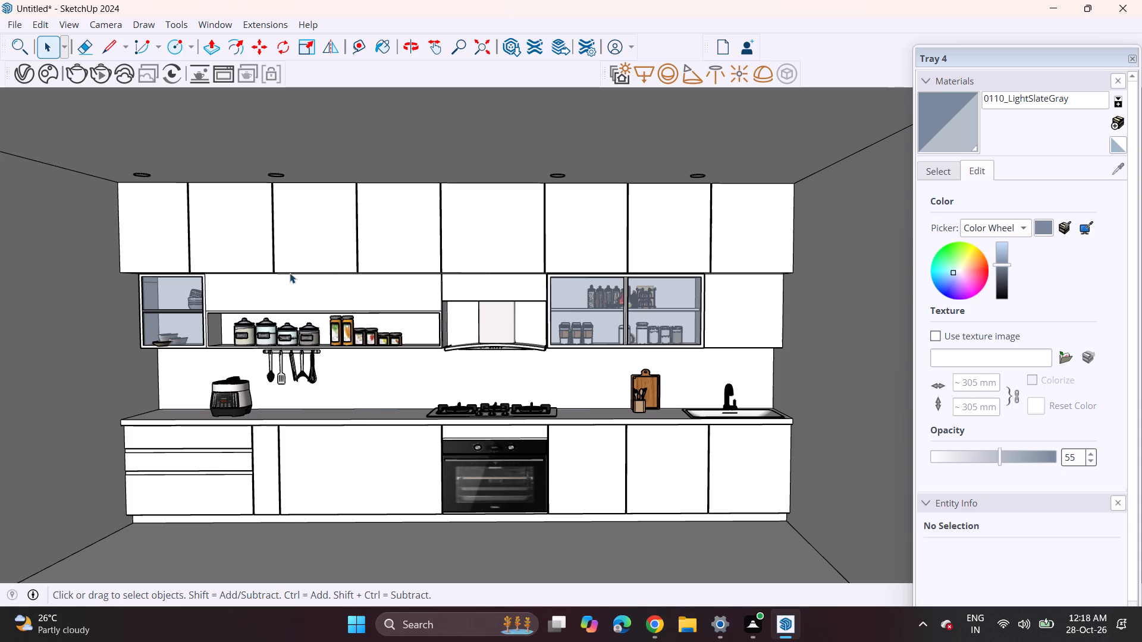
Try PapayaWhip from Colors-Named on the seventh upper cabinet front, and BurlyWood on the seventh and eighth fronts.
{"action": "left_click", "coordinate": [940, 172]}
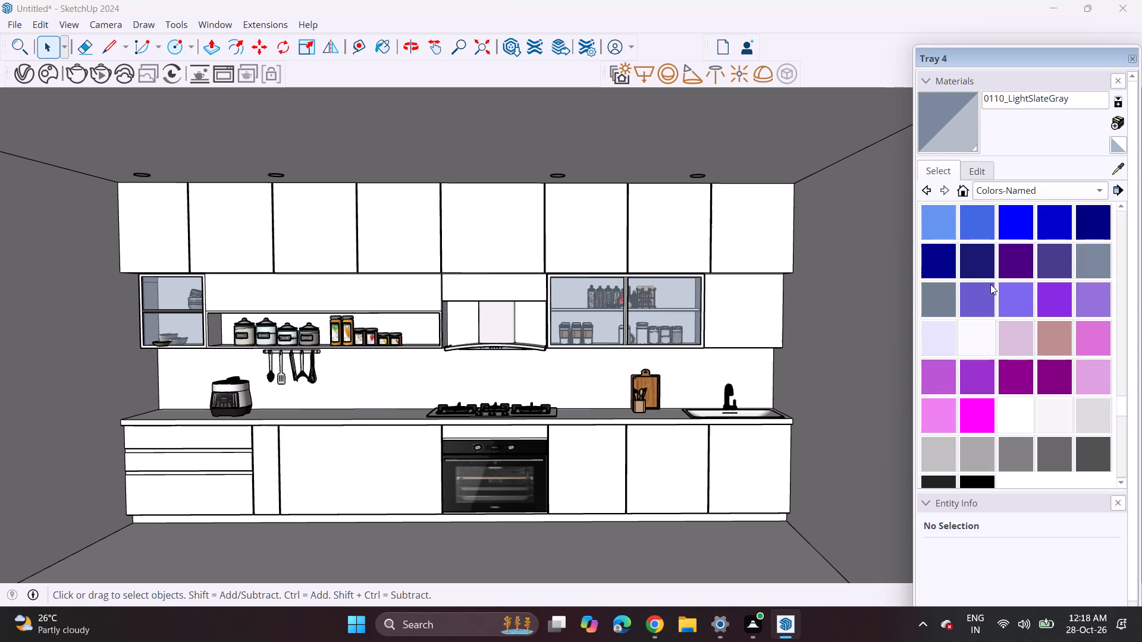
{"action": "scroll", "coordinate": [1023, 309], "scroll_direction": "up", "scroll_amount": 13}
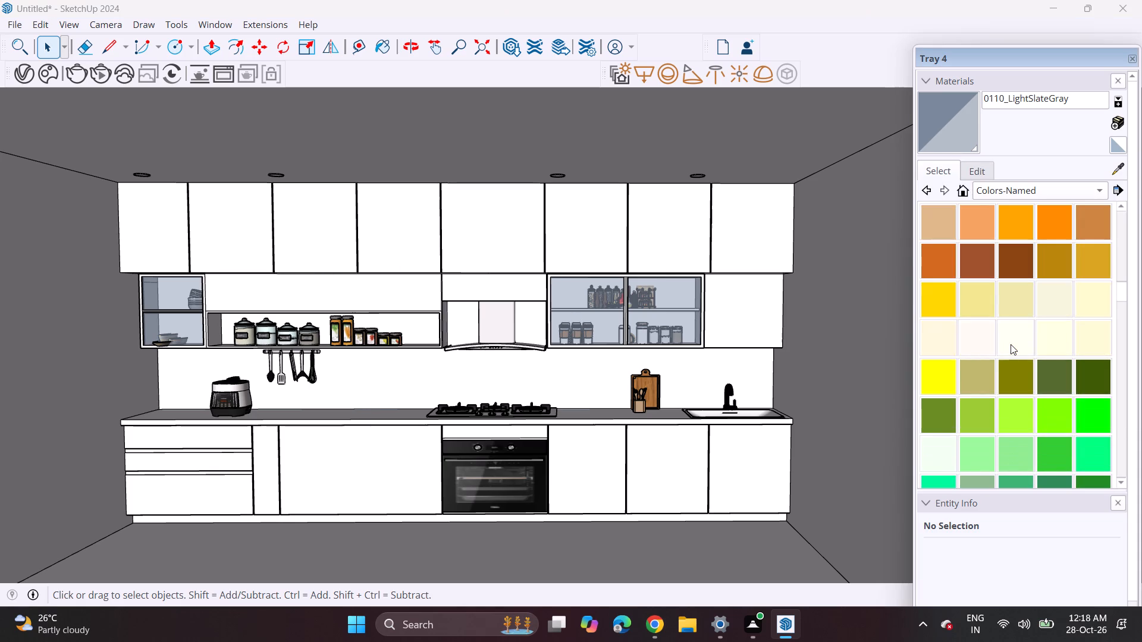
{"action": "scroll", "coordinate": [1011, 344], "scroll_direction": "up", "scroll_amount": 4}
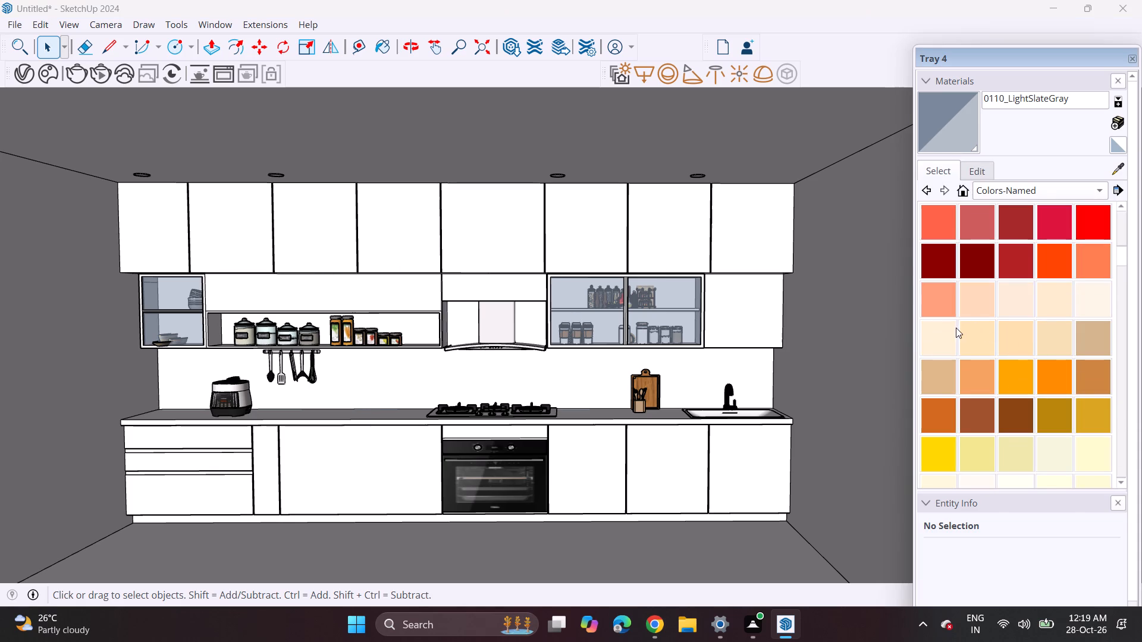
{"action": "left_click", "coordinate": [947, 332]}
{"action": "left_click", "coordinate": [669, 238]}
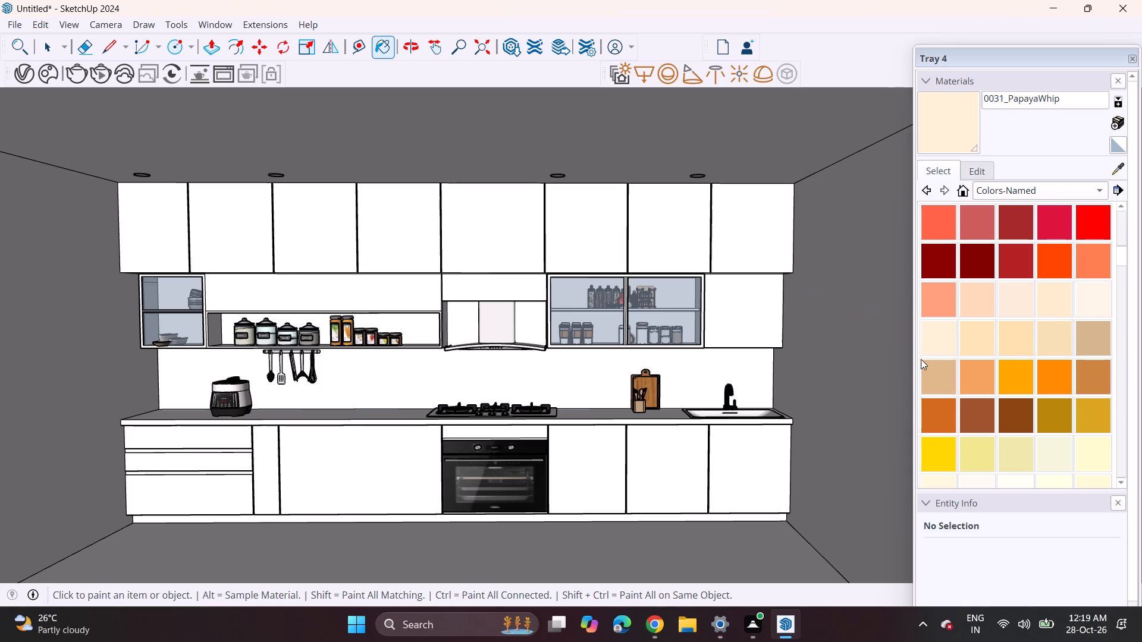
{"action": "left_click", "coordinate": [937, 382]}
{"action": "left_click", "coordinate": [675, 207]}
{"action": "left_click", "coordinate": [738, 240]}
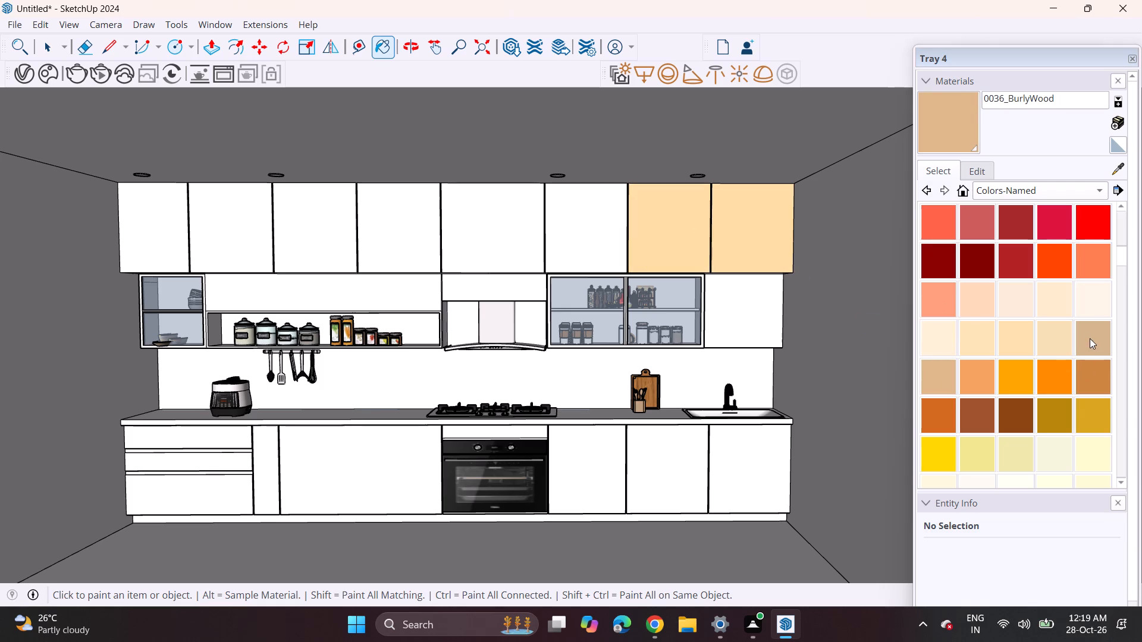
Paint the seventh and eighth upper cabinet fronts with 0035_Tan and darken that material to a medium brown.
{"action": "left_click", "coordinate": [1090, 338]}
{"action": "left_click", "coordinate": [735, 244]}
{"action": "left_click", "coordinate": [702, 232]}
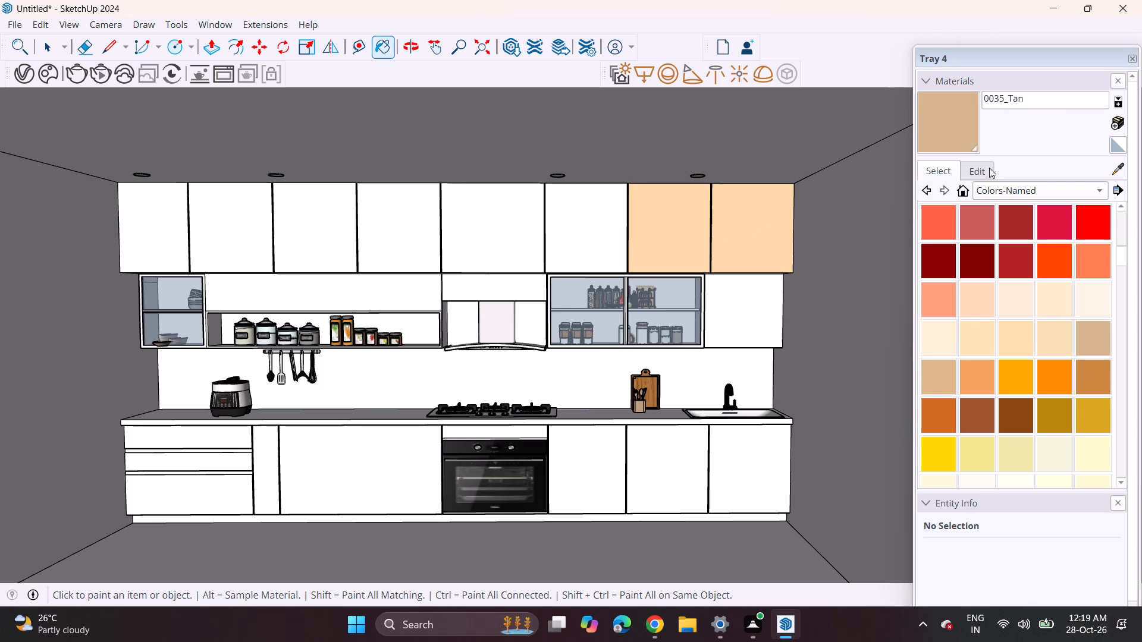
{"action": "left_click", "coordinate": [989, 168]}
{"action": "left_click_drag", "start_coordinate": [1006, 253], "coordinate": [1007, 265]}
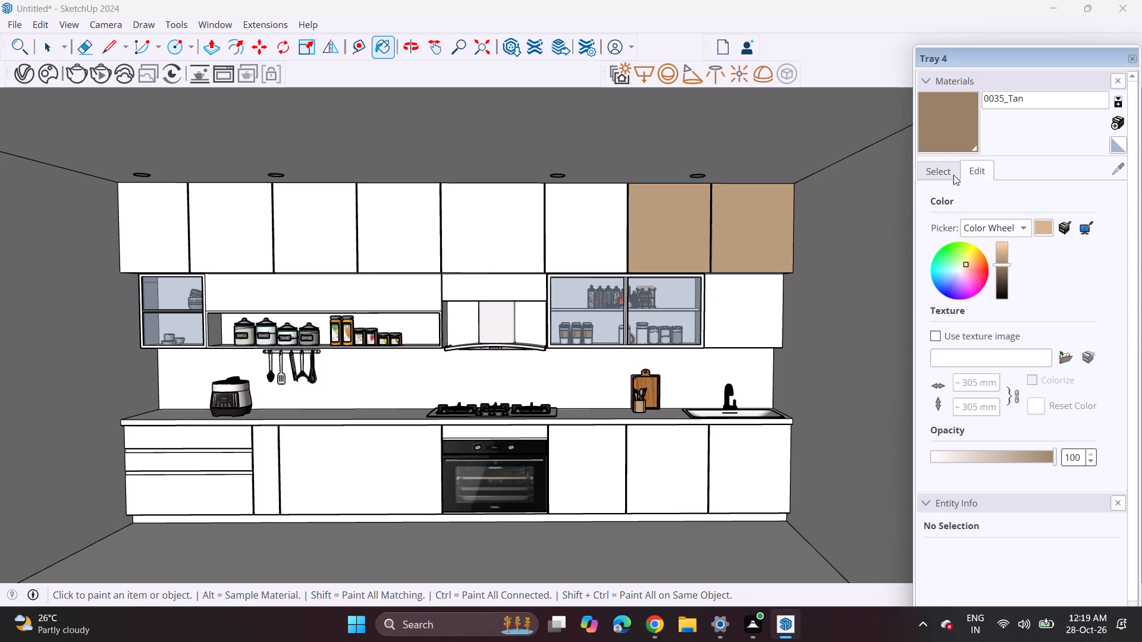
Paint the seventh and eighth upper cabinet fronts with 0028_AntiqueWhite from Colors-Named and darken that material to a muted beige.
{"action": "left_click", "coordinate": [953, 175]}
{"action": "left_click", "coordinate": [1009, 300]}
{"action": "left_click", "coordinate": [738, 228]}
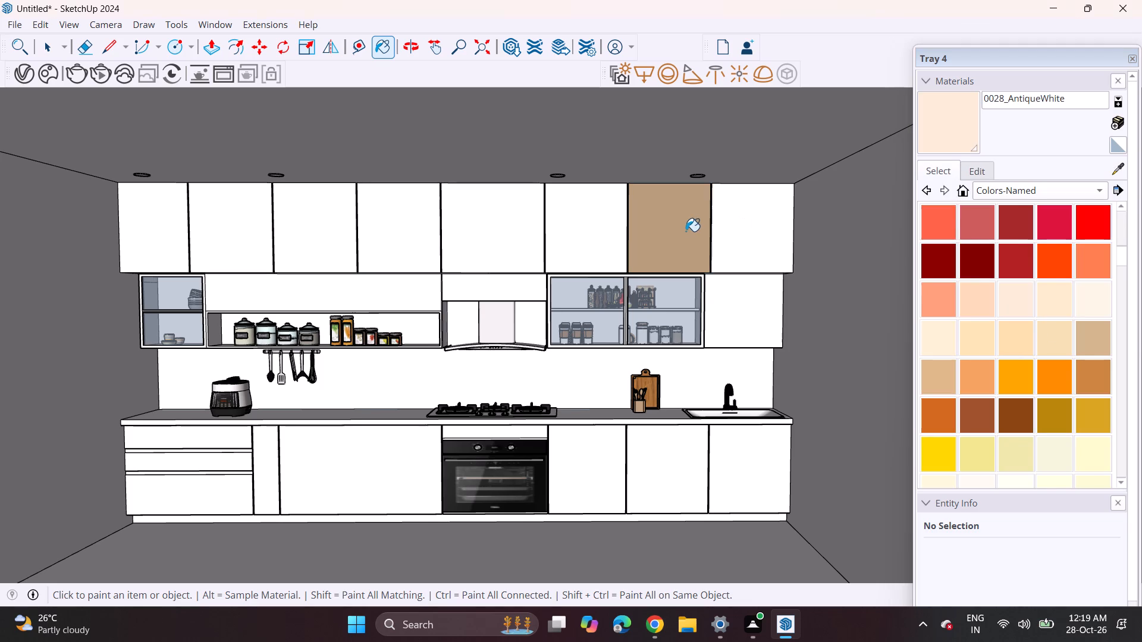
{"action": "left_click", "coordinate": [680, 231]}
{"action": "left_click", "coordinate": [974, 172]}
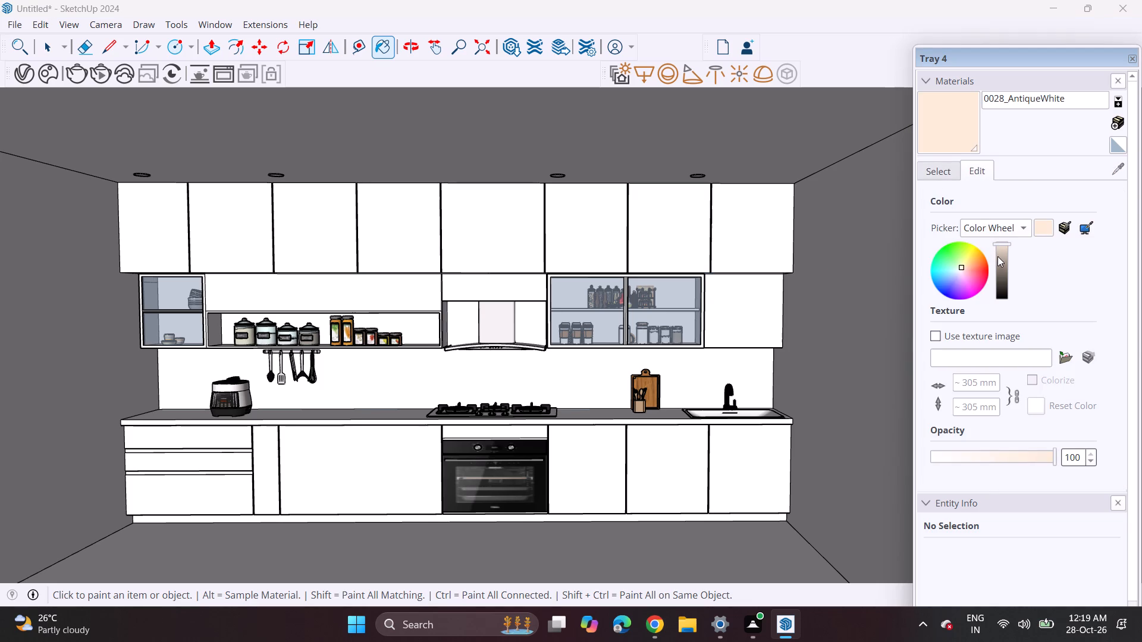
{"action": "left_click", "coordinate": [998, 257]}
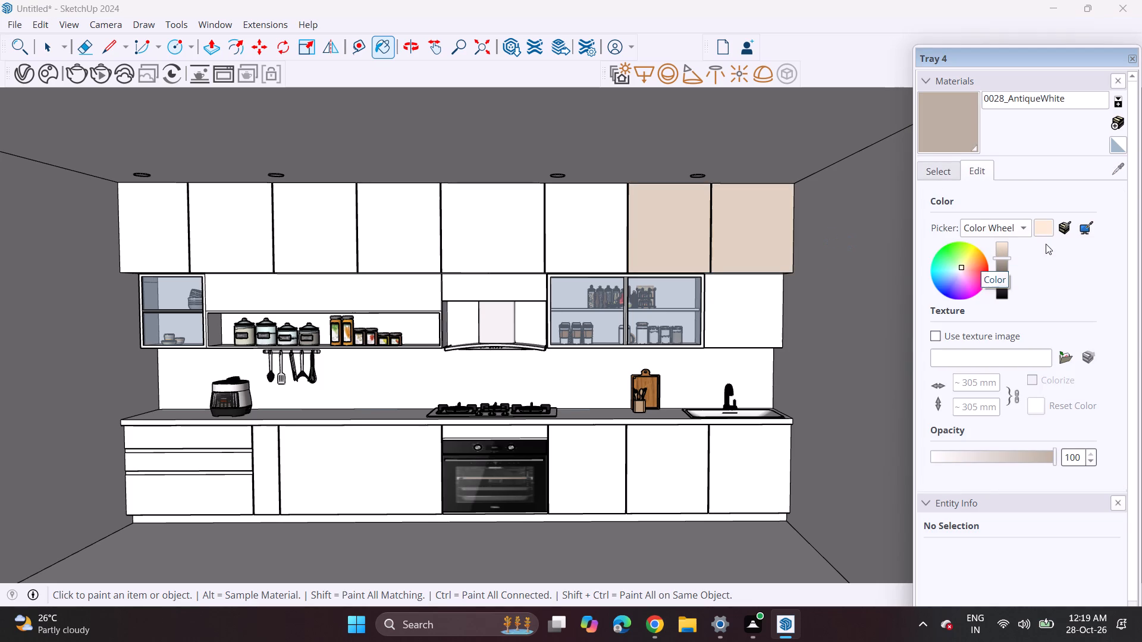
{"action": "left_click", "coordinate": [1006, 253]}
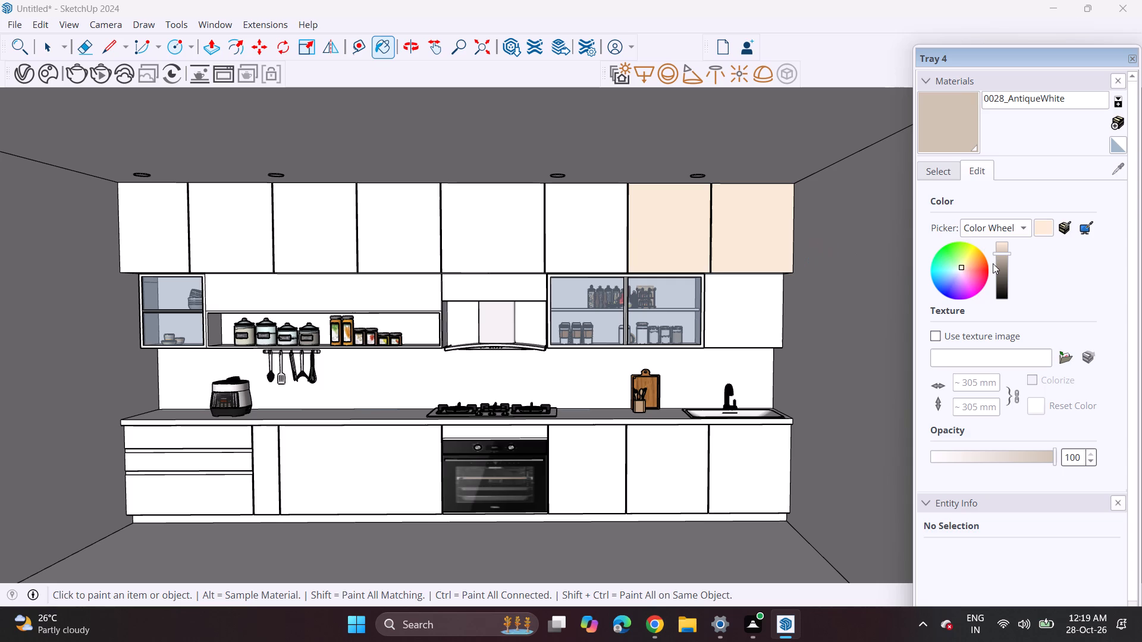
{"action": "left_click", "coordinate": [1003, 262]}
{"action": "left_click", "coordinate": [1001, 258]}
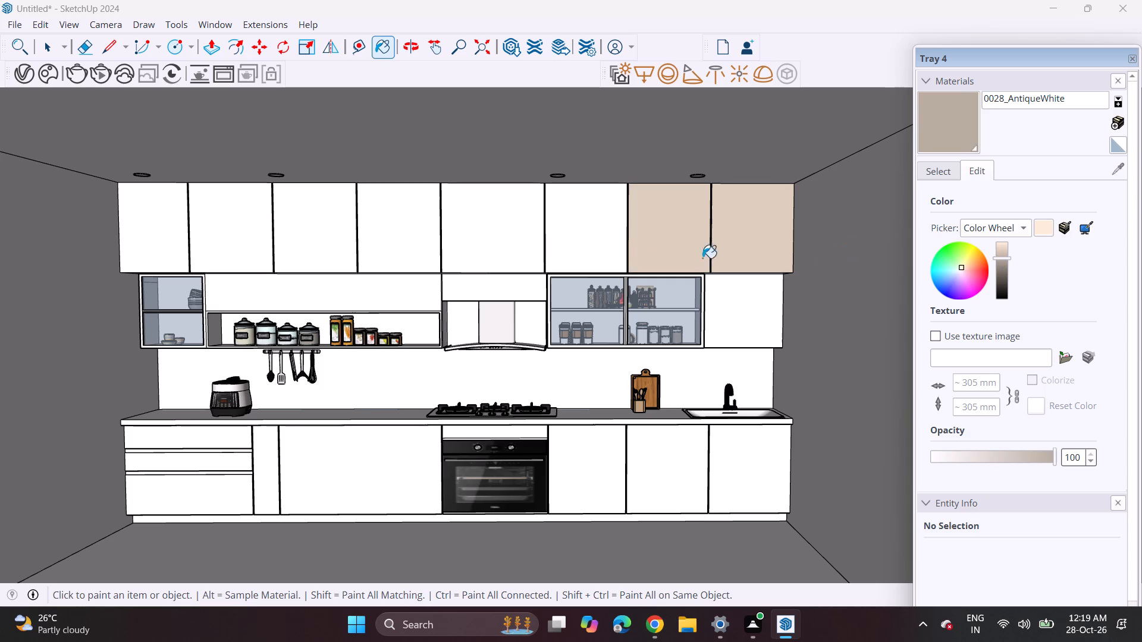
Paint the remaining six top-row cabinet fronts and the three solid middle-row fronts with the darkened 0028_AntiqueWhite.
{"action": "left_click", "coordinate": [602, 241]}
{"action": "left_click", "coordinate": [515, 235]}
{"action": "left_click", "coordinate": [396, 232]}
{"action": "left_click", "coordinate": [267, 233]}
{"action": "left_click", "coordinate": [313, 231]}
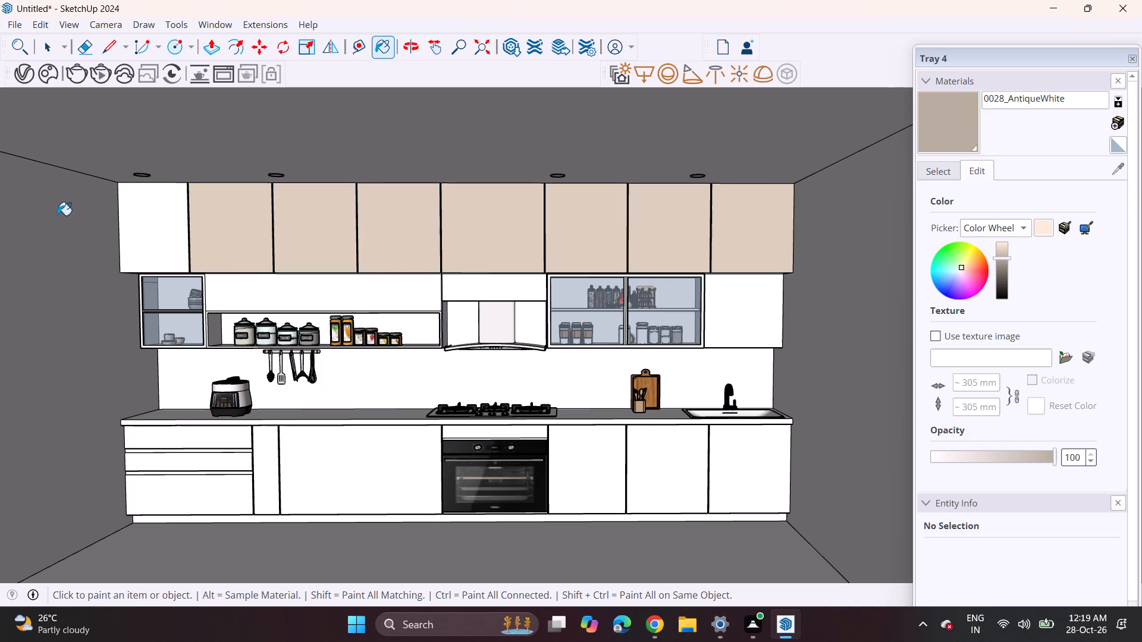
{"action": "left_click", "coordinate": [150, 234]}
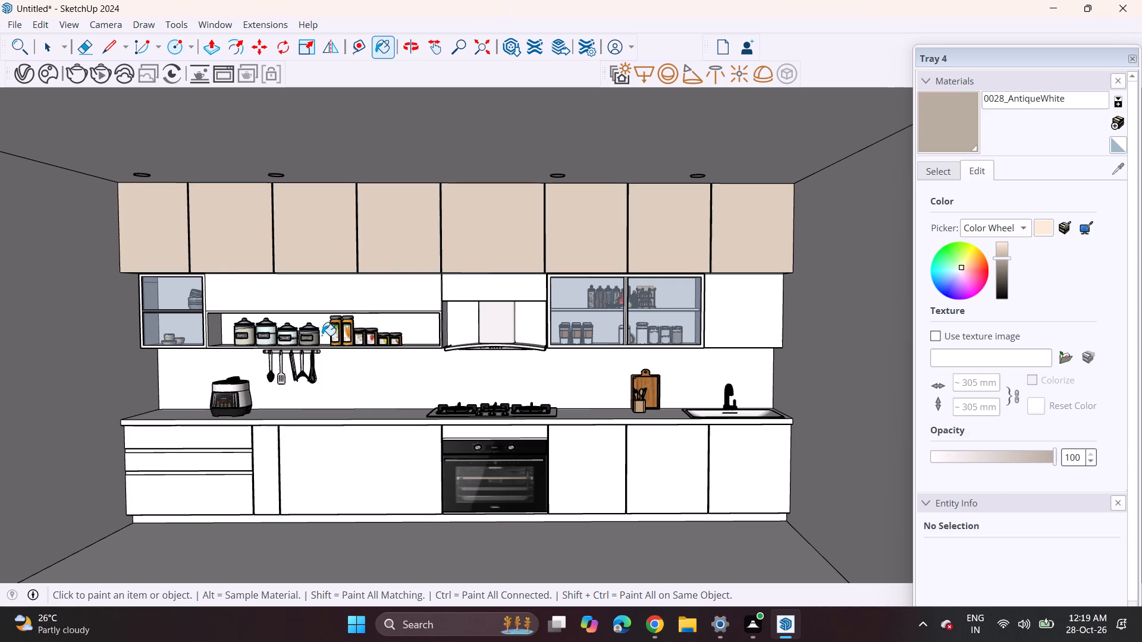
{"action": "left_click", "coordinate": [325, 305]}
{"action": "left_click", "coordinate": [466, 300]}
{"action": "left_click", "coordinate": [716, 307]}
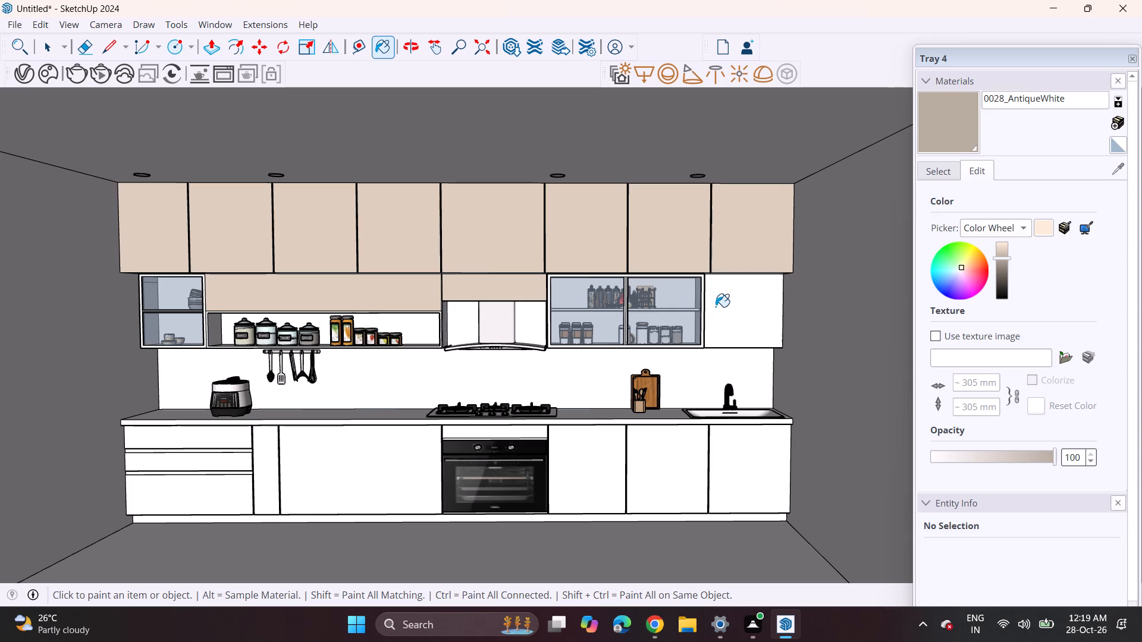
Paint all base cabinet fronts and the three drawer fronts with the darkened 0028_AntiqueWhite.
{"action": "left_click", "coordinate": [739, 480]}
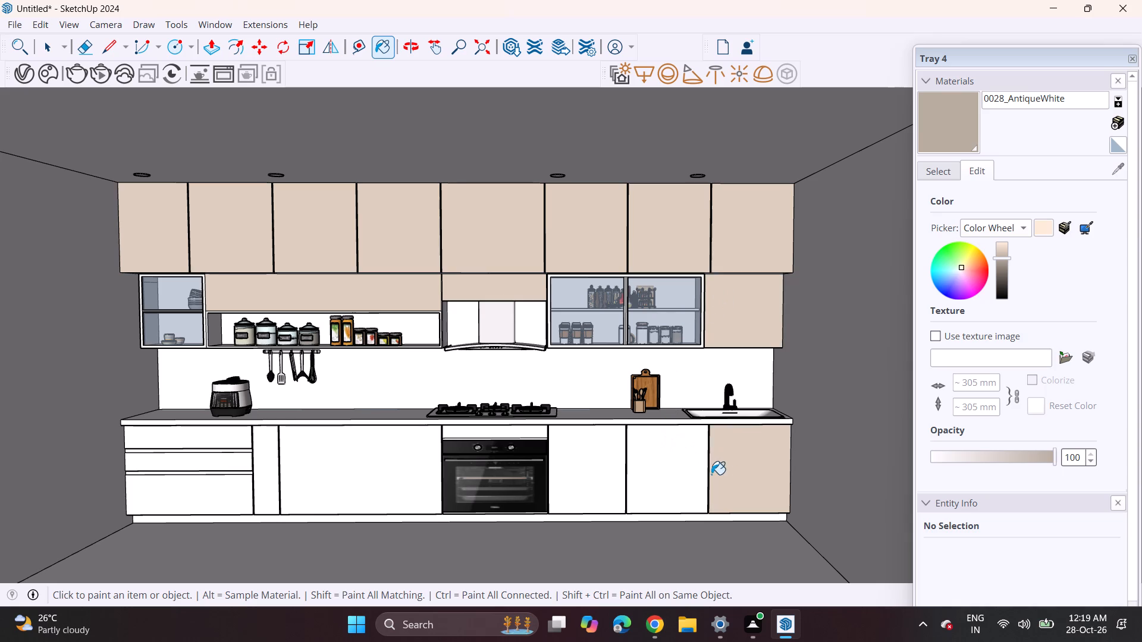
{"action": "left_click", "coordinate": [674, 483]}
{"action": "left_click", "coordinate": [599, 486]}
{"action": "left_click", "coordinate": [391, 474]}
{"action": "left_click", "coordinate": [265, 467]}
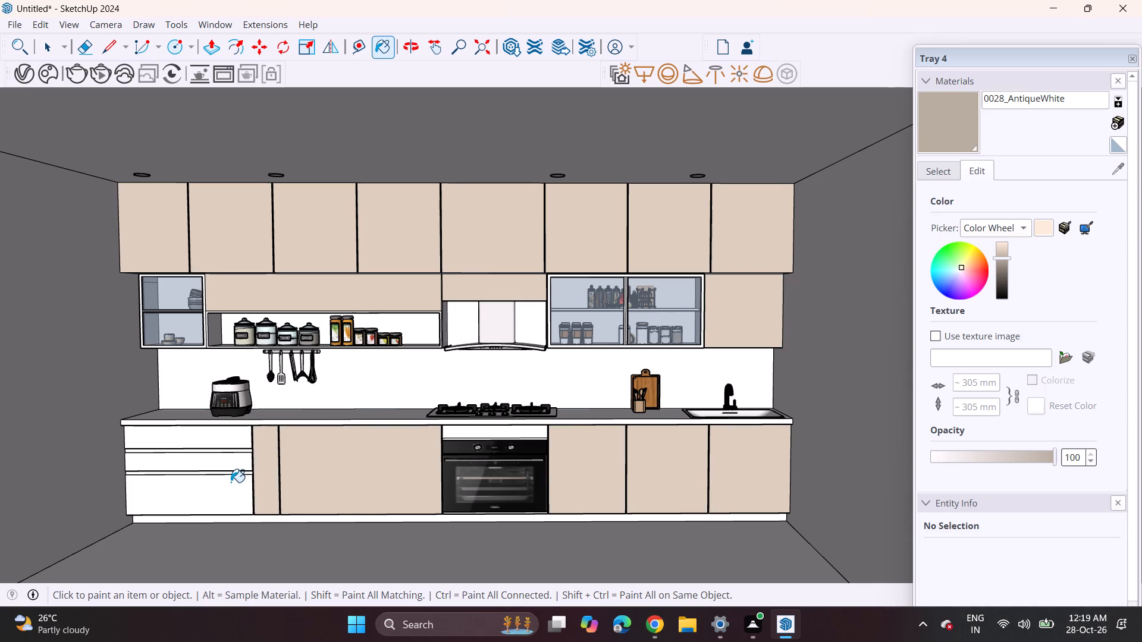
{"action": "left_click", "coordinate": [231, 482]}
{"action": "left_click", "coordinate": [224, 457]}
{"action": "left_click", "coordinate": [218, 429]}
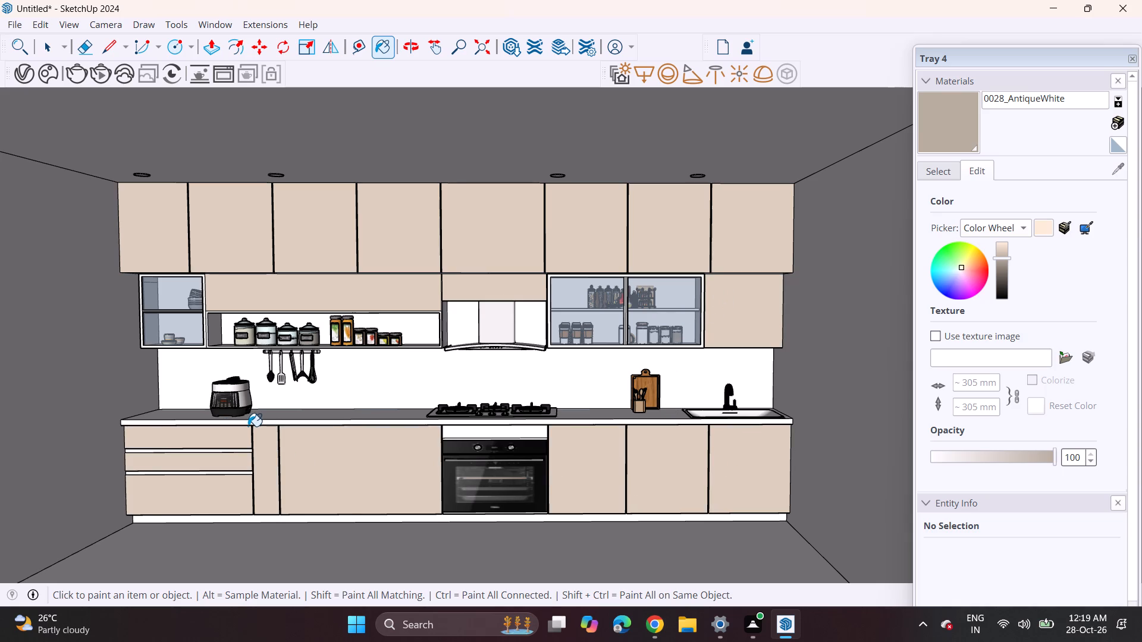
Paint the countertop's top surface and front edge with the darkened 0028_AntiqueWhite.
{"action": "left_click", "coordinate": [291, 415]}
{"action": "left_click", "coordinate": [297, 420]}
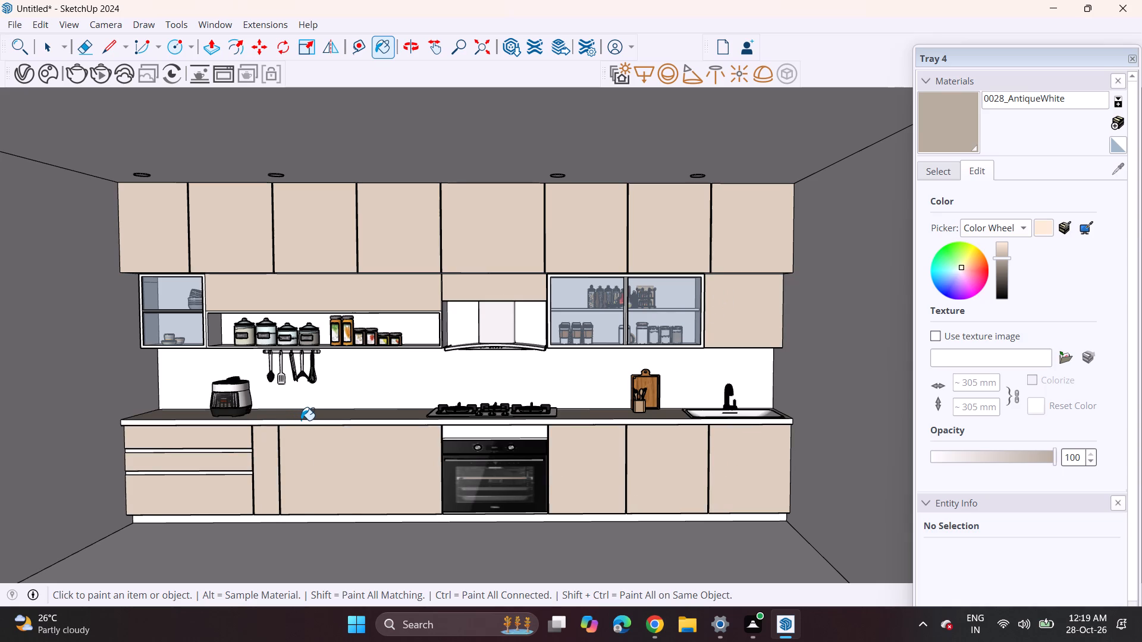
{"action": "left_click", "coordinate": [302, 420]}
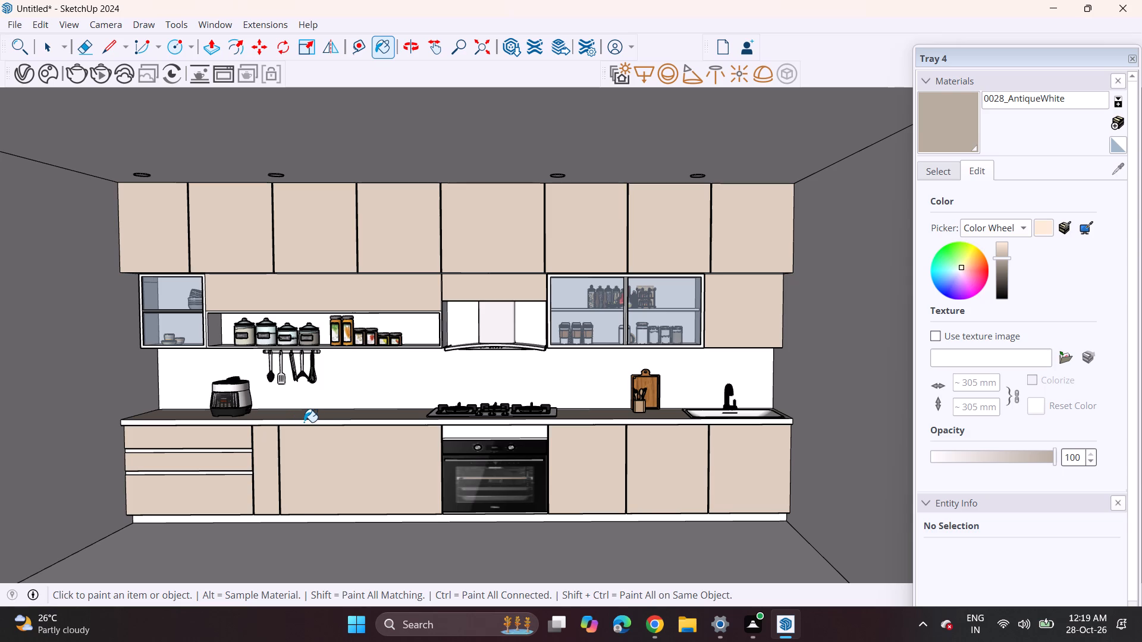
{"action": "left_click", "coordinate": [307, 424]}
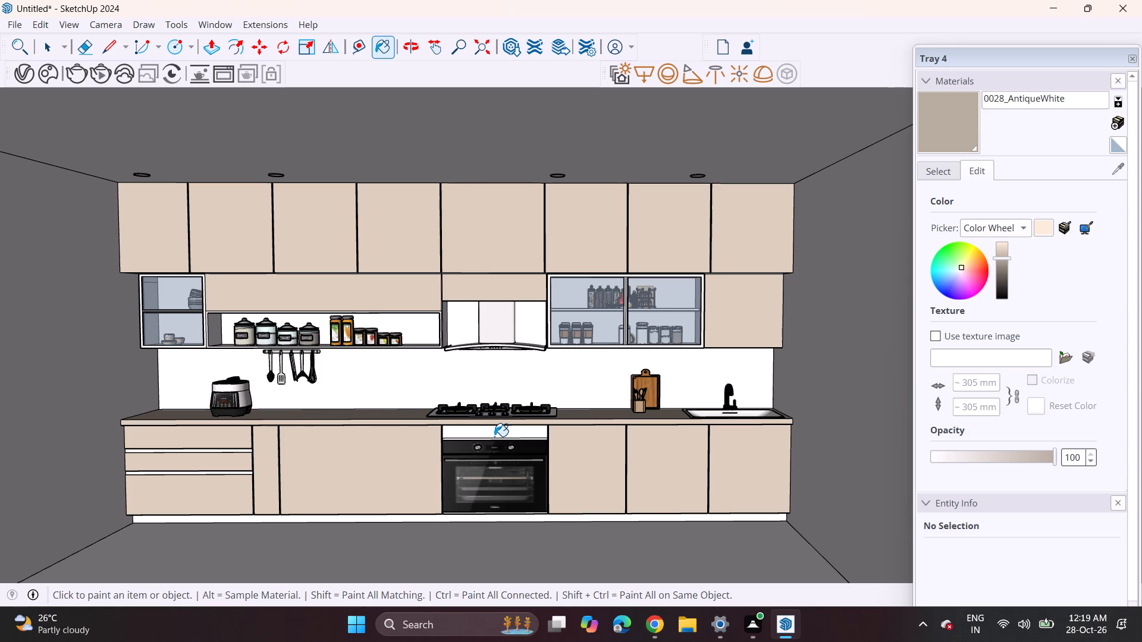
Paint the panel and the thin strip directly above the oven with the darkened 0028_AntiqueWhite.
{"action": "left_click", "coordinate": [494, 436]}
{"action": "left_click", "coordinate": [500, 438]}
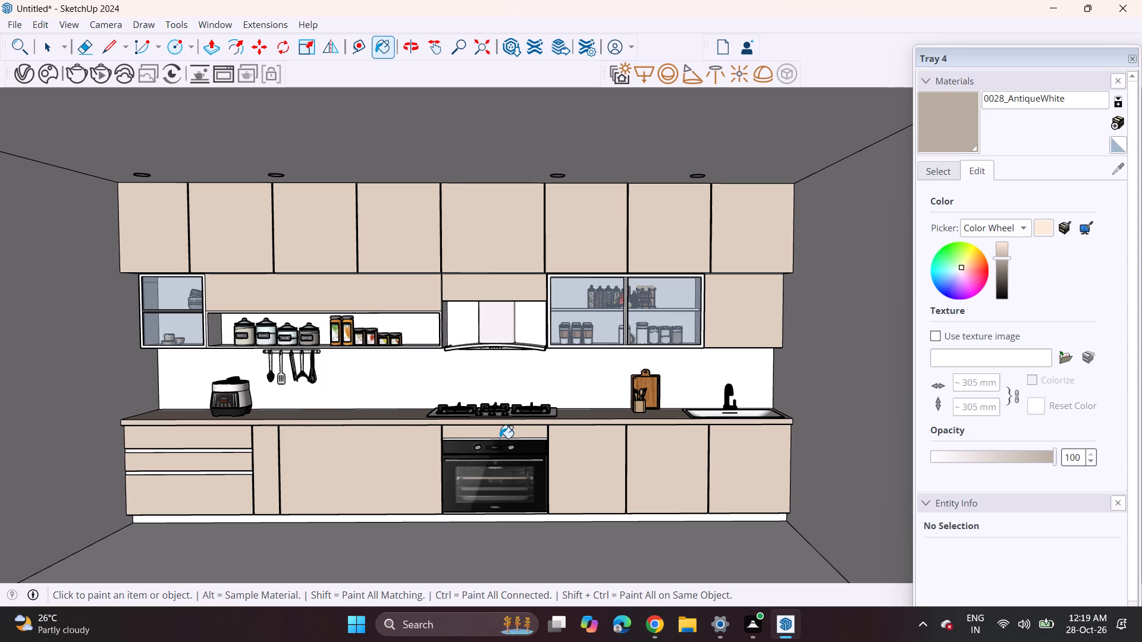
{"action": "scroll", "coordinate": [500, 438], "scroll_direction": "down", "scroll_amount": 1}
{"action": "scroll", "coordinate": [500, 438], "scroll_direction": "up", "scroll_amount": 2}
{"action": "scroll", "coordinate": [500, 438], "scroll_direction": "down", "scroll_amount": 1}
{"action": "scroll", "coordinate": [500, 438], "scroll_direction": "up", "scroll_amount": 17}
{"action": "left_click", "coordinate": [496, 440]}
{"action": "scroll", "coordinate": [496, 440], "scroll_direction": "down", "scroll_amount": 7}
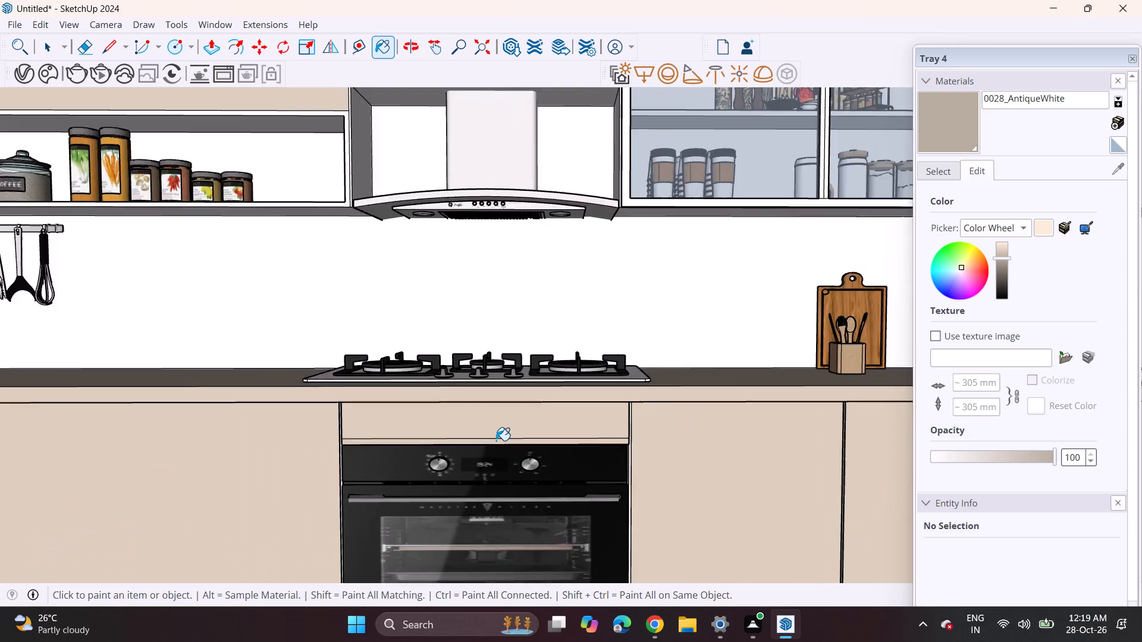
{"action": "scroll", "coordinate": [496, 440], "scroll_direction": "down", "scroll_amount": 9}
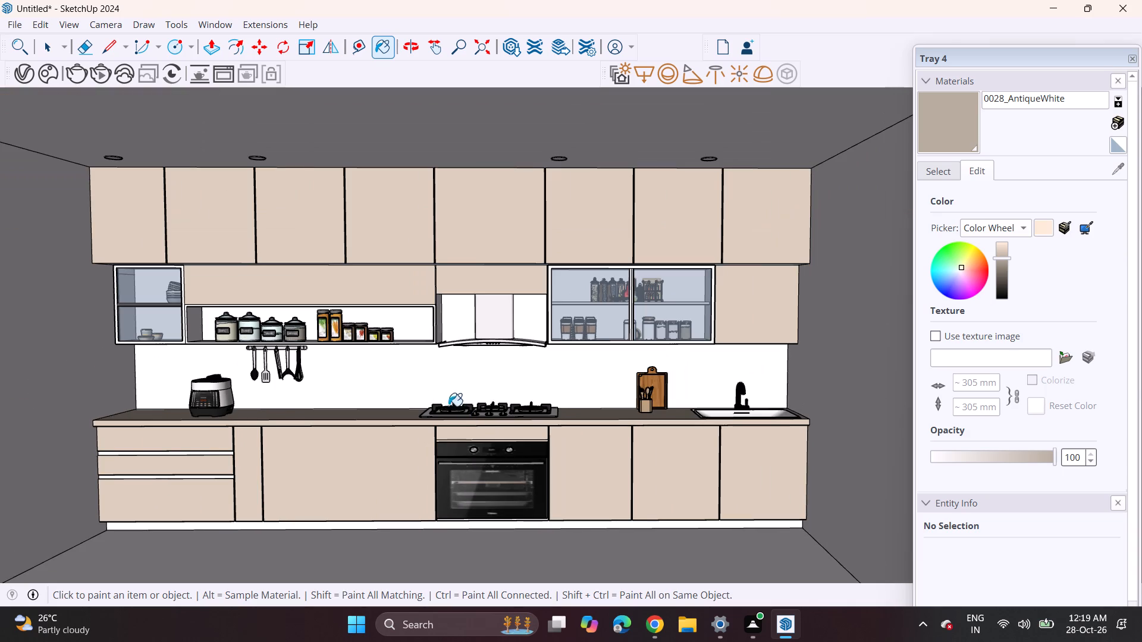
Paint the back panel and frame edges of the open jar niche with the darkened 0028_AntiqueWhite.
{"action": "left_click", "coordinate": [419, 318]}
{"action": "left_click", "coordinate": [419, 338]}
{"action": "left_click", "coordinate": [423, 342]}
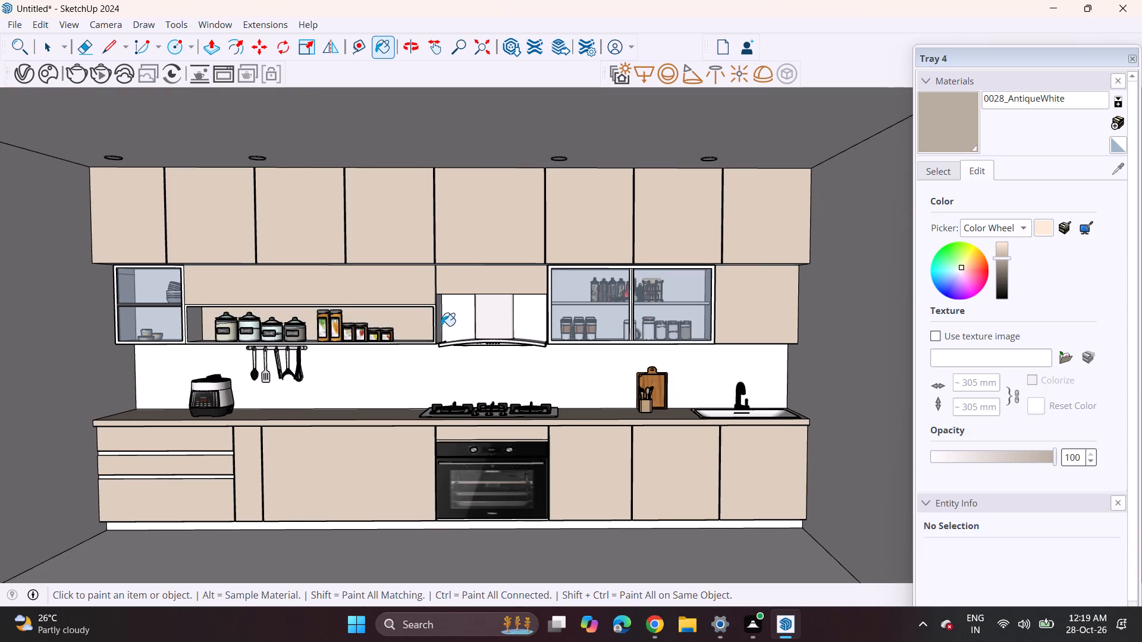
{"action": "scroll", "coordinate": [440, 326], "scroll_direction": "up", "scroll_amount": 13}
{"action": "left_click", "coordinate": [426, 316]}
{"action": "scroll", "coordinate": [420, 329], "scroll_direction": "down", "scroll_amount": 10}
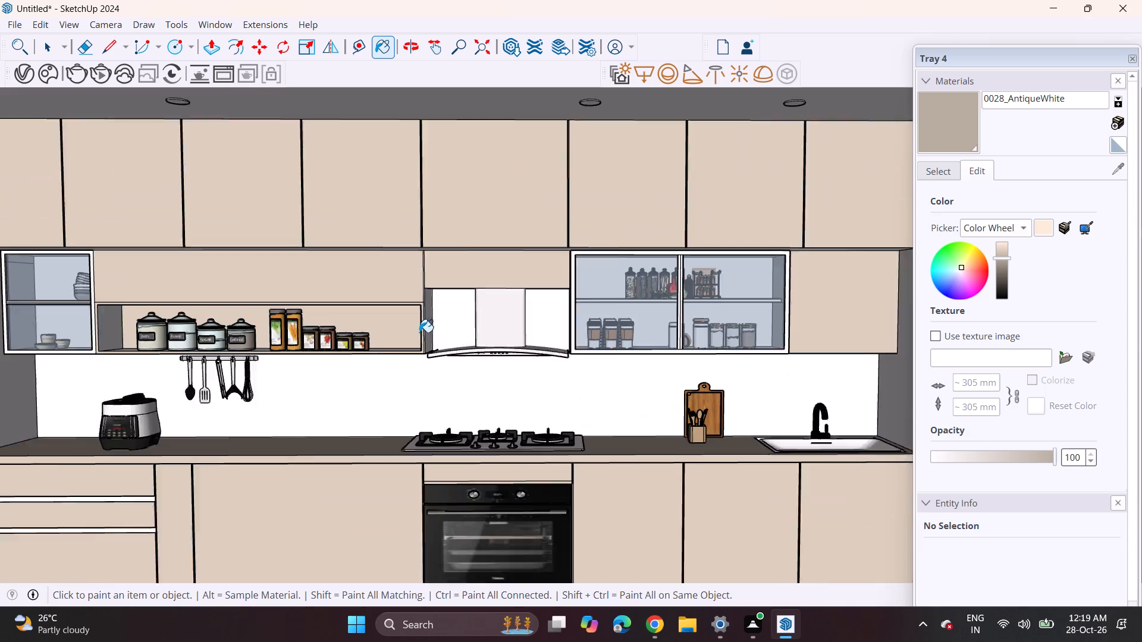
{"action": "scroll", "coordinate": [554, 325], "scroll_direction": "up", "scroll_amount": 4}
{"action": "scroll", "coordinate": [554, 325], "scroll_direction": "down", "scroll_amount": 6}
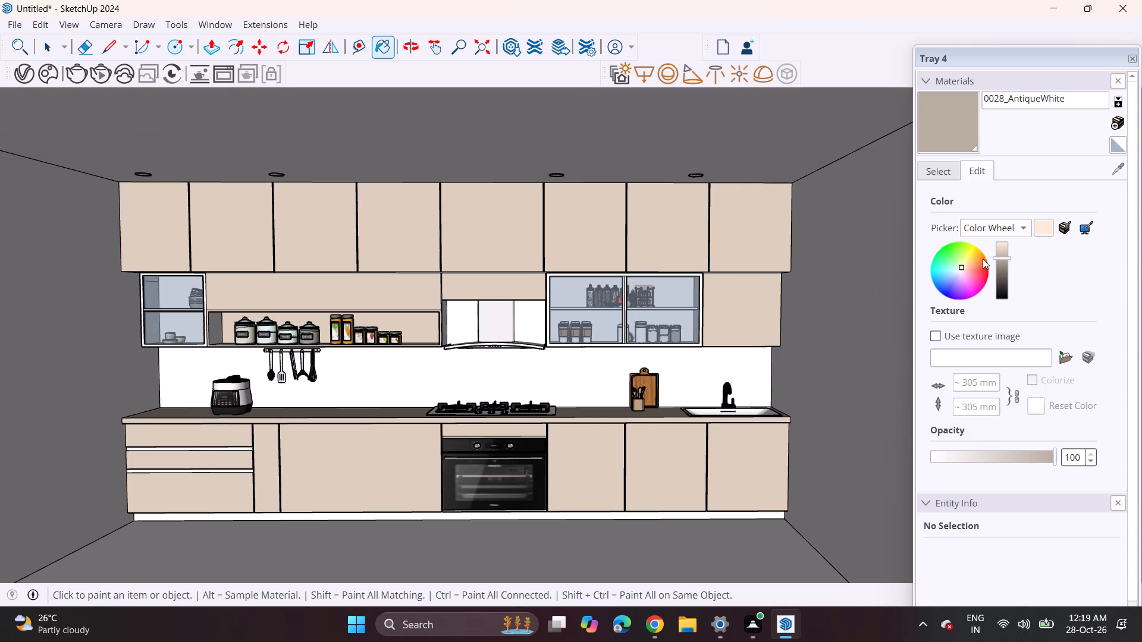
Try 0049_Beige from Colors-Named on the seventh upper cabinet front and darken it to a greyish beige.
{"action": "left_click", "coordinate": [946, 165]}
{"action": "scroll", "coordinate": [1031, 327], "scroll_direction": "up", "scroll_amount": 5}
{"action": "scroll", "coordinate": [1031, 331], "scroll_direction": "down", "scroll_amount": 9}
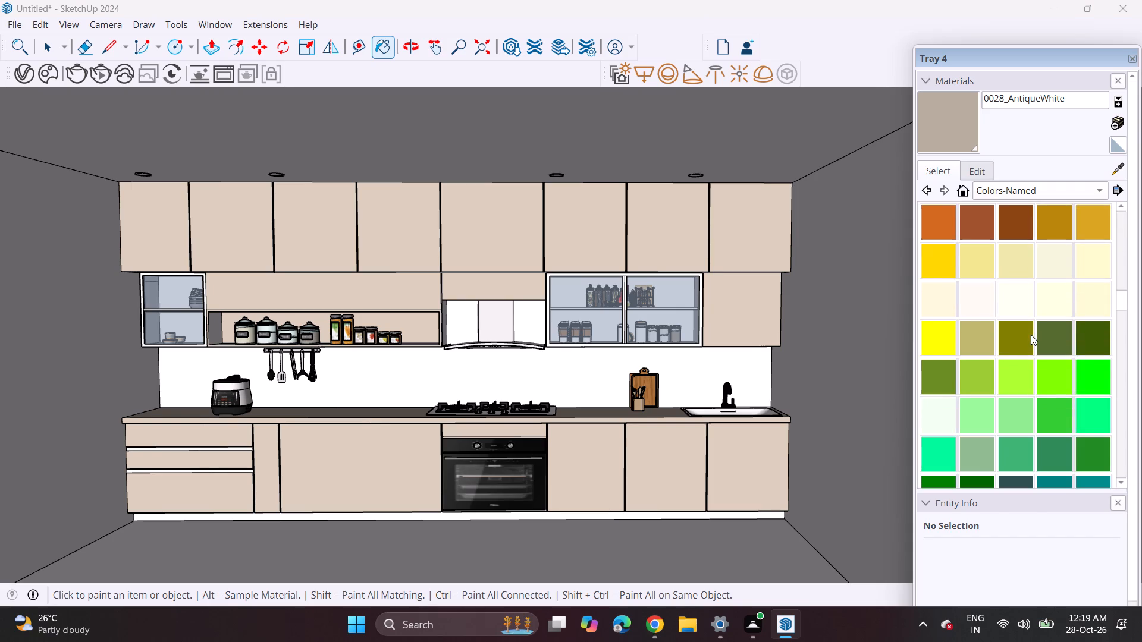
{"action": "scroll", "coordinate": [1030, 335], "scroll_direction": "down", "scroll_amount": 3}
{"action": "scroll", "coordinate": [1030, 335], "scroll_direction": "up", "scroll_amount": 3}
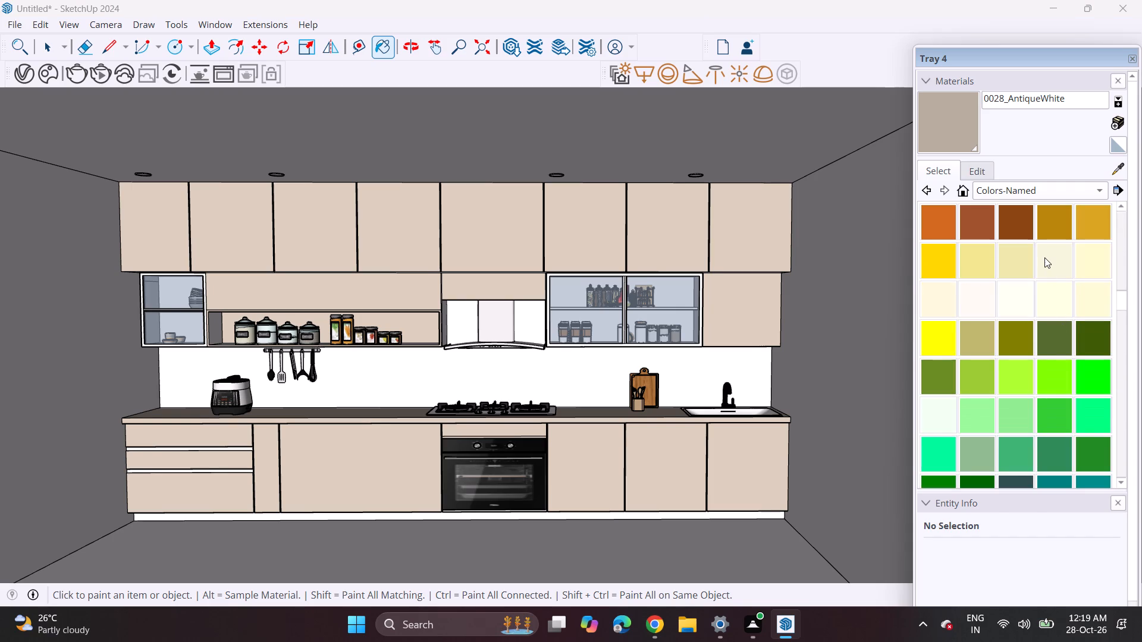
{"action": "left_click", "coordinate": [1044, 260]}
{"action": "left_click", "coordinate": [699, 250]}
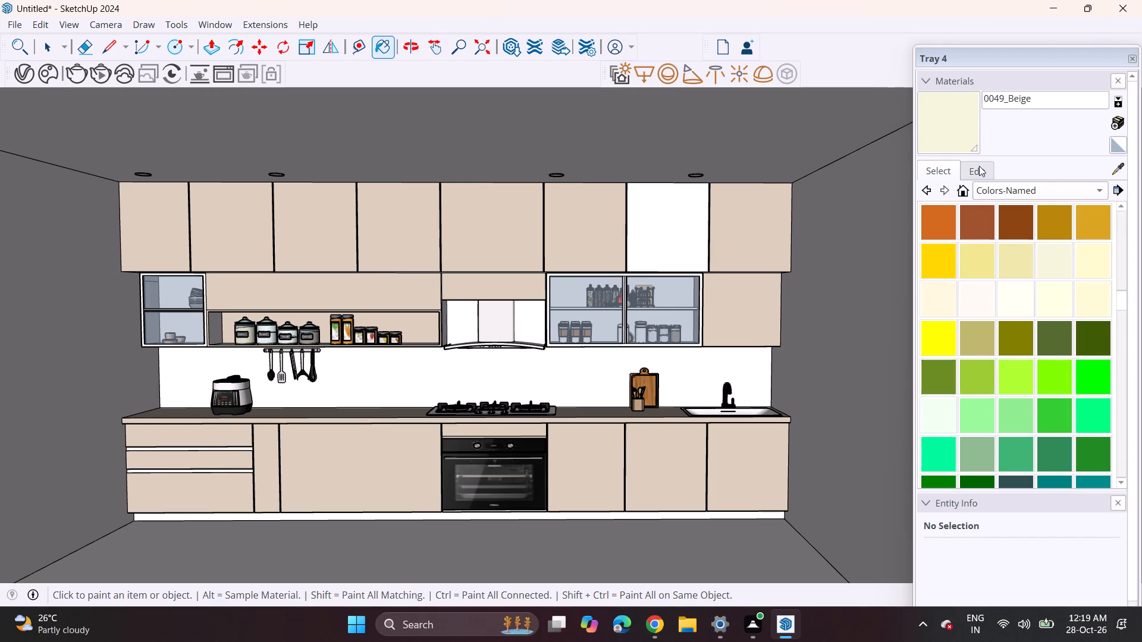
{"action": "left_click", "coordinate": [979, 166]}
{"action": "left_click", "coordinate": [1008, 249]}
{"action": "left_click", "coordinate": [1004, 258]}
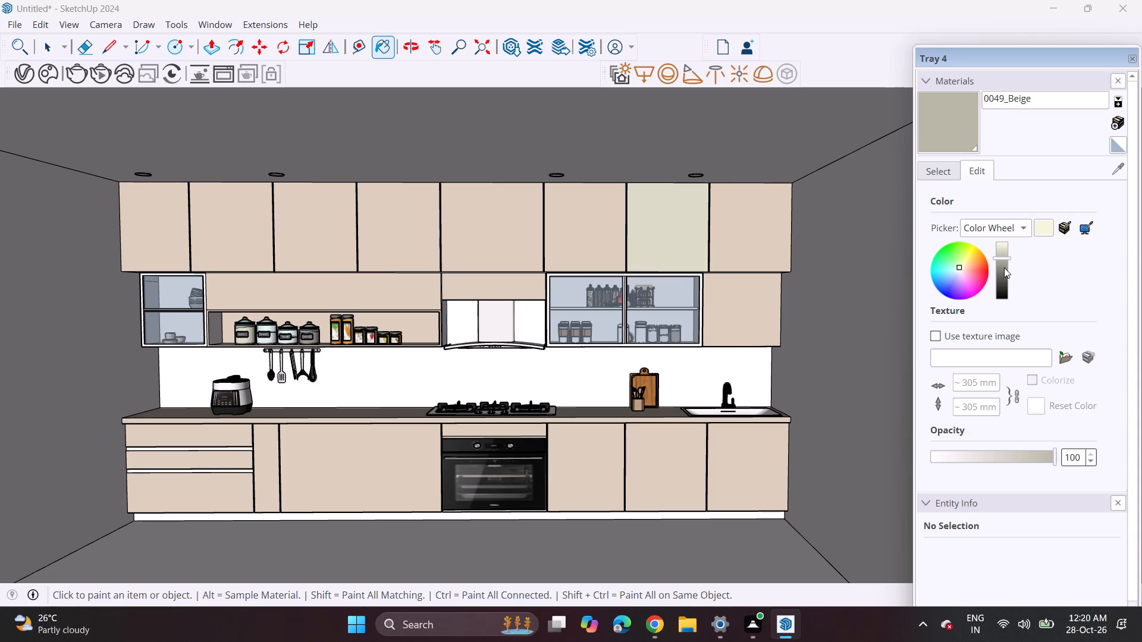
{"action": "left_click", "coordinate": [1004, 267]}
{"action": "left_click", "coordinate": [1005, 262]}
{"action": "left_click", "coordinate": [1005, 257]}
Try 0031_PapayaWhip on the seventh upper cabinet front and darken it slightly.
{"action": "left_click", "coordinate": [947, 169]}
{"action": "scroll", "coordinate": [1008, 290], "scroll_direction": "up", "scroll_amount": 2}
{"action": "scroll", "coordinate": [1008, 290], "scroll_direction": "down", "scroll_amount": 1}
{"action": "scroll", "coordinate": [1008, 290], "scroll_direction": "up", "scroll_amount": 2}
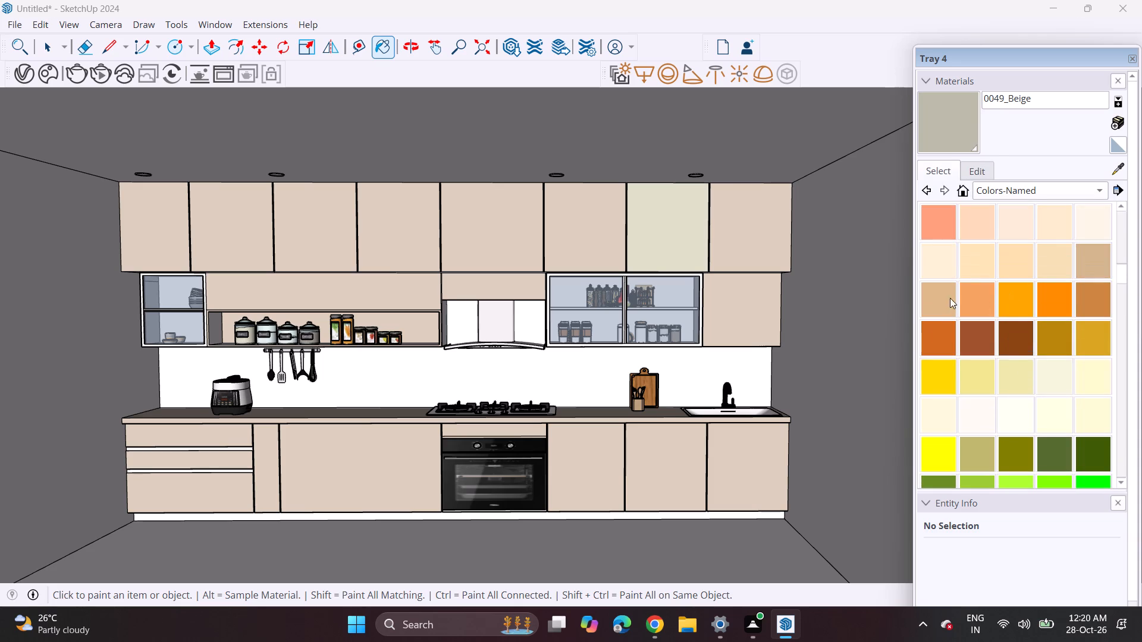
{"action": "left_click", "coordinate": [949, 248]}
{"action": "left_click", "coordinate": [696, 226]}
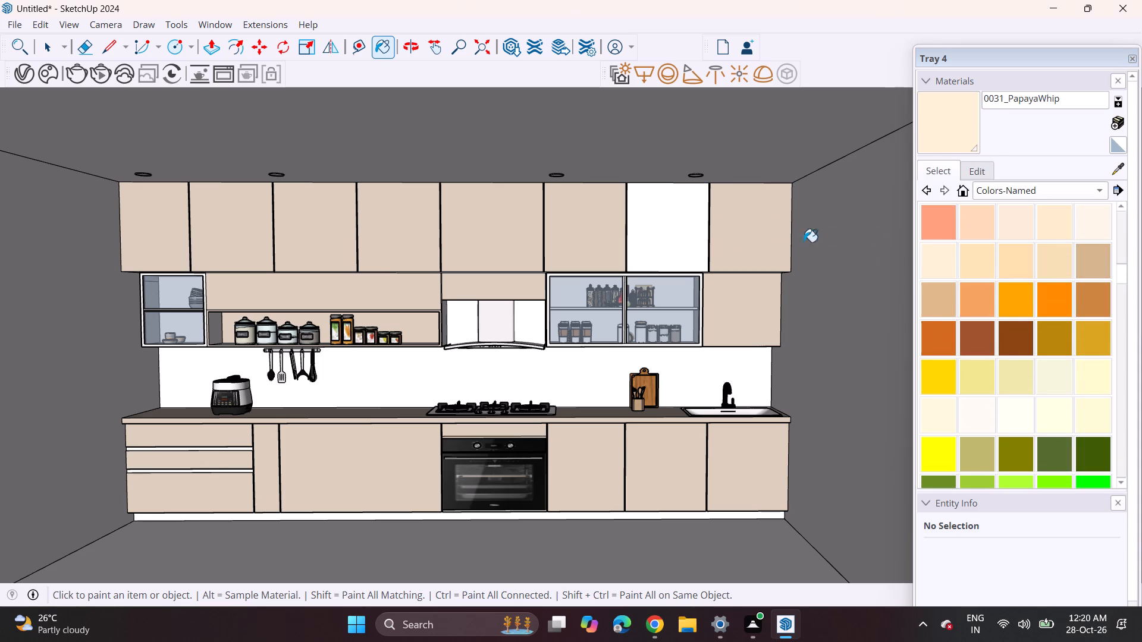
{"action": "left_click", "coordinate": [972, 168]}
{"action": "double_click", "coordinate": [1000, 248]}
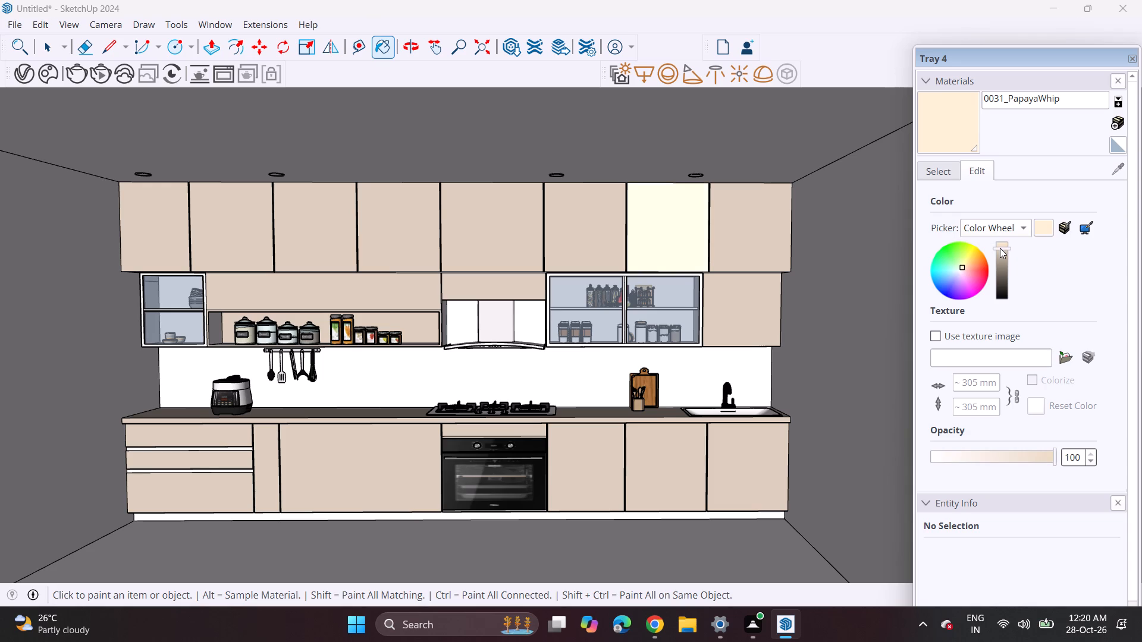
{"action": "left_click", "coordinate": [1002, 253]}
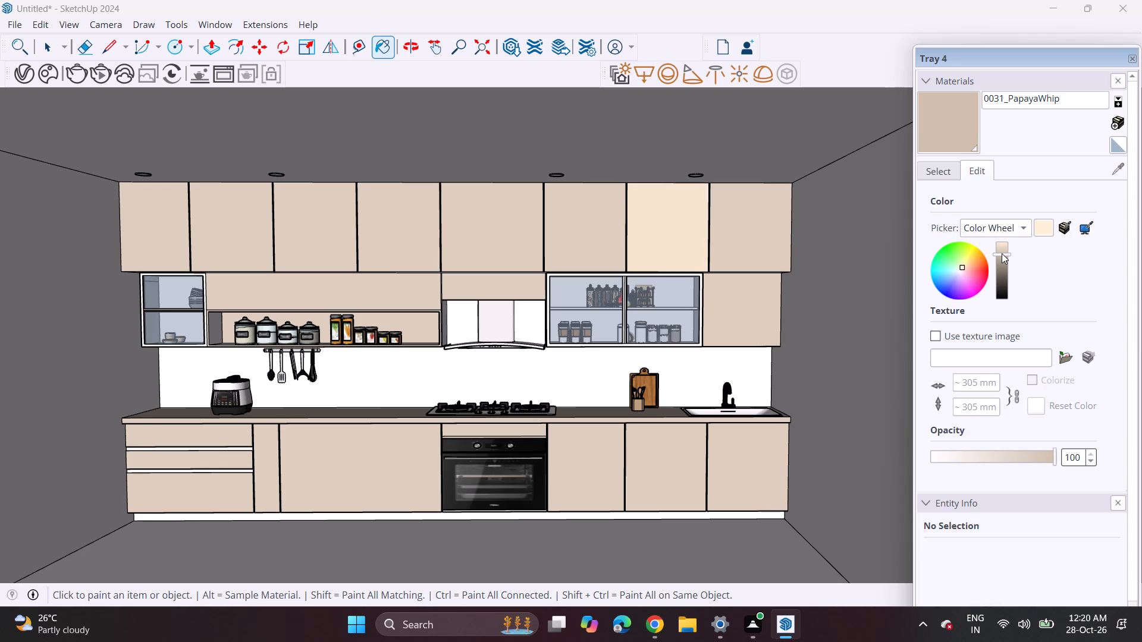
Paint the seventh upper cabinet front with 0034_Wheat and darken that material to a muted tan.
{"action": "left_click", "coordinate": [942, 166]}
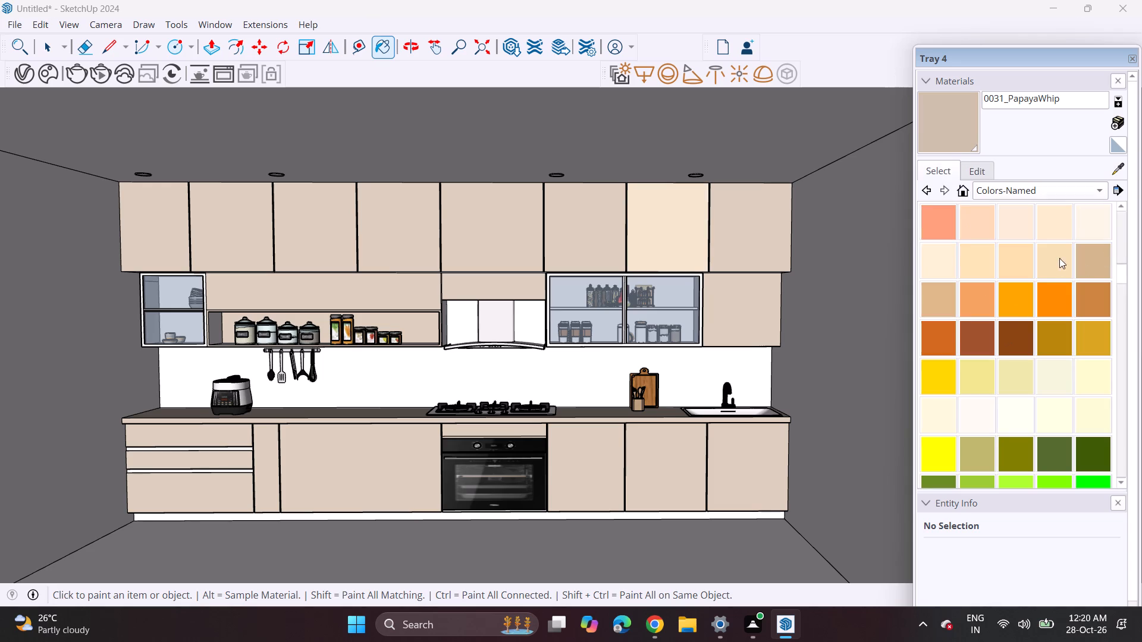
{"action": "left_click", "coordinate": [1053, 269]}
{"action": "left_click", "coordinate": [641, 235]}
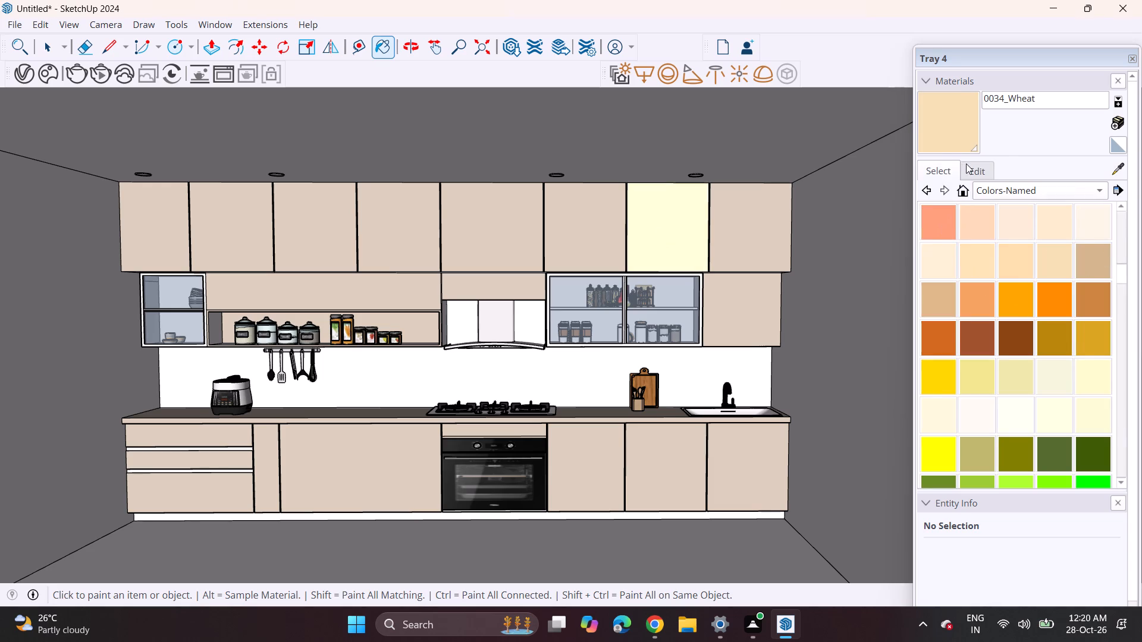
{"action": "left_click", "coordinate": [966, 163]}
{"action": "left_click", "coordinate": [1002, 248]}
{"action": "left_click", "coordinate": [1000, 256]}
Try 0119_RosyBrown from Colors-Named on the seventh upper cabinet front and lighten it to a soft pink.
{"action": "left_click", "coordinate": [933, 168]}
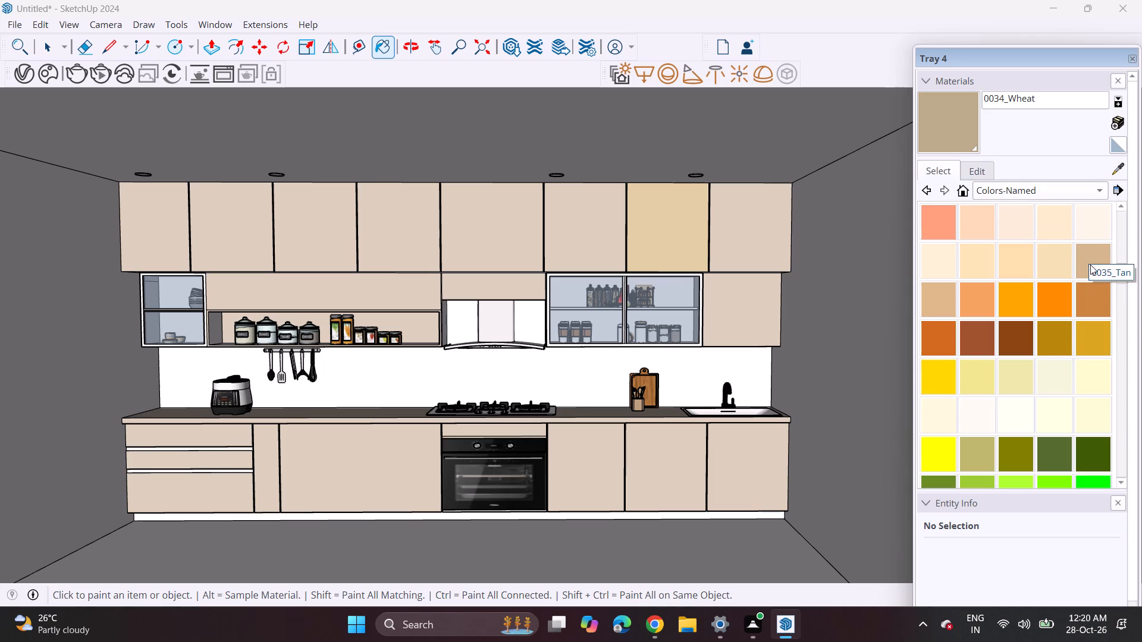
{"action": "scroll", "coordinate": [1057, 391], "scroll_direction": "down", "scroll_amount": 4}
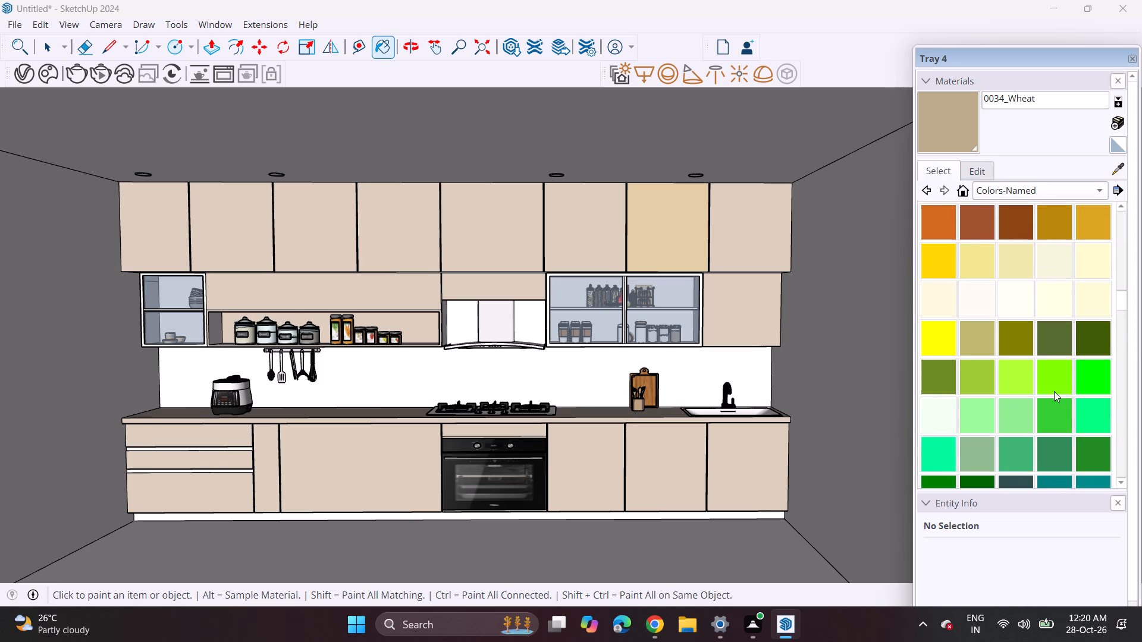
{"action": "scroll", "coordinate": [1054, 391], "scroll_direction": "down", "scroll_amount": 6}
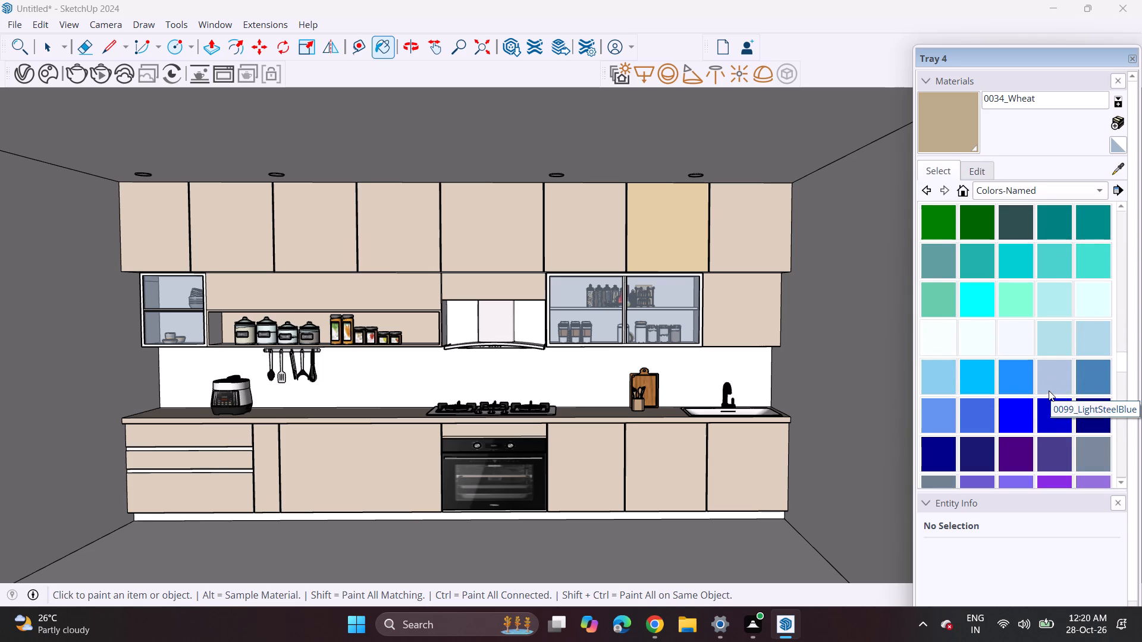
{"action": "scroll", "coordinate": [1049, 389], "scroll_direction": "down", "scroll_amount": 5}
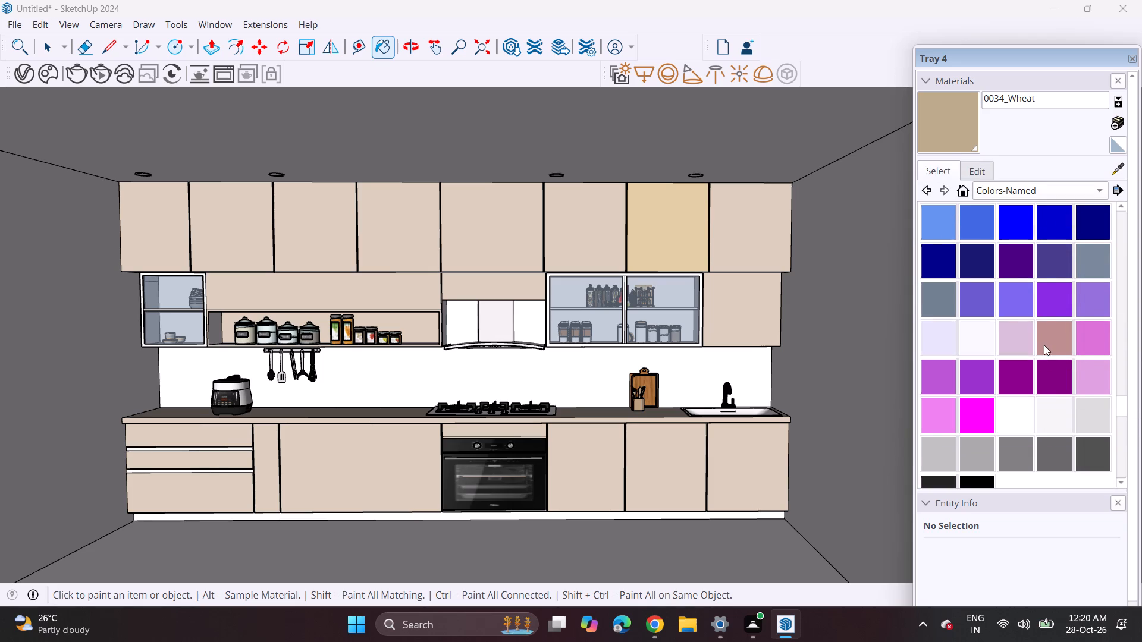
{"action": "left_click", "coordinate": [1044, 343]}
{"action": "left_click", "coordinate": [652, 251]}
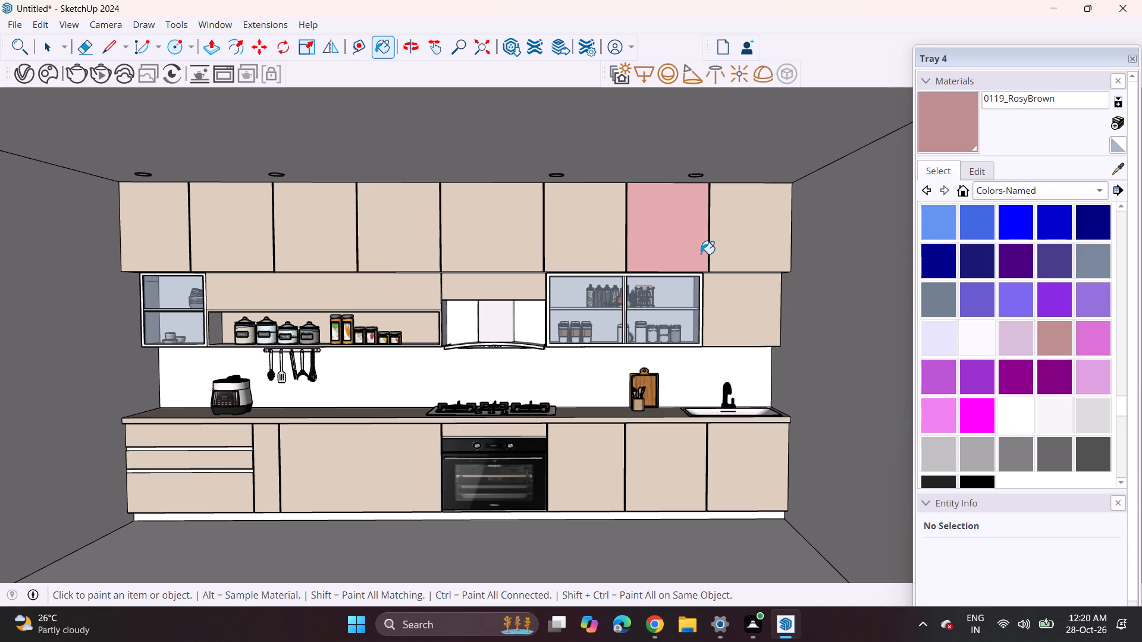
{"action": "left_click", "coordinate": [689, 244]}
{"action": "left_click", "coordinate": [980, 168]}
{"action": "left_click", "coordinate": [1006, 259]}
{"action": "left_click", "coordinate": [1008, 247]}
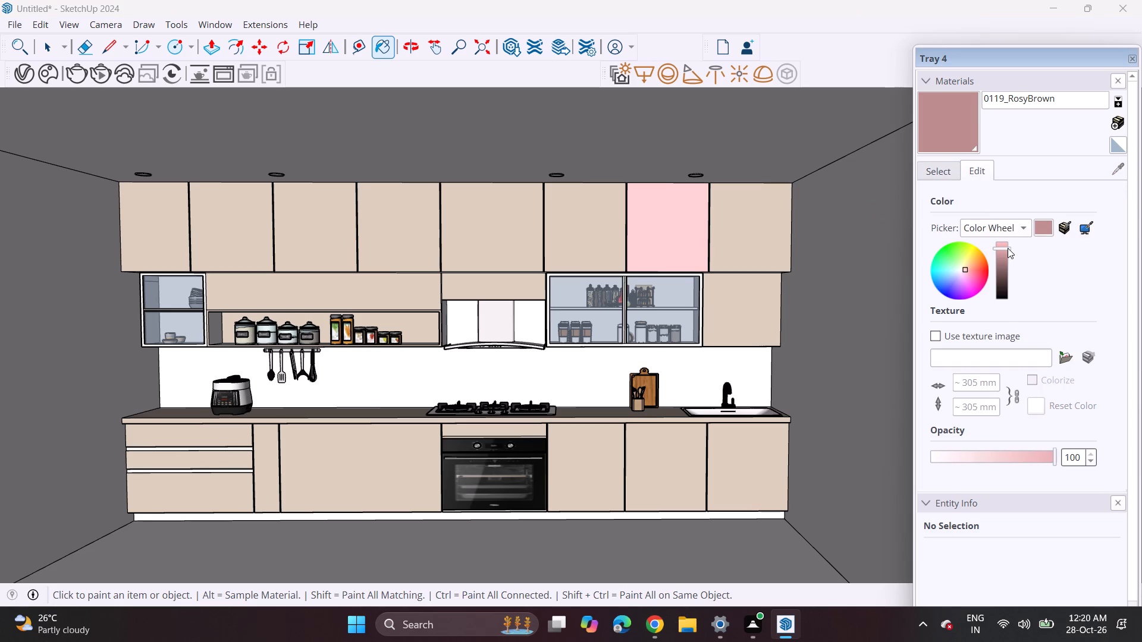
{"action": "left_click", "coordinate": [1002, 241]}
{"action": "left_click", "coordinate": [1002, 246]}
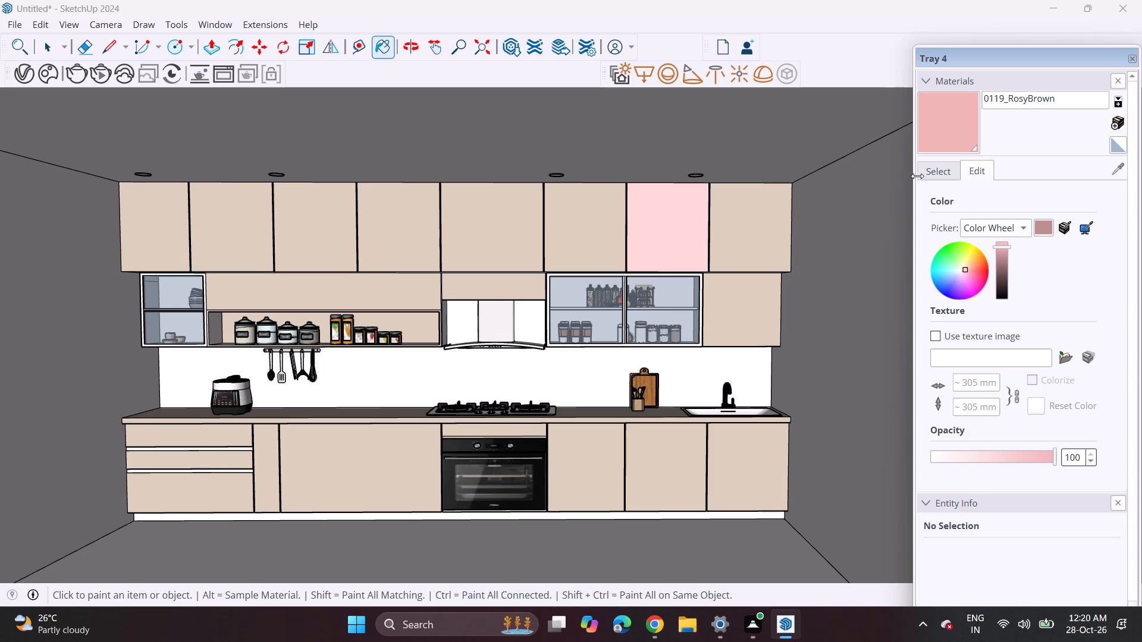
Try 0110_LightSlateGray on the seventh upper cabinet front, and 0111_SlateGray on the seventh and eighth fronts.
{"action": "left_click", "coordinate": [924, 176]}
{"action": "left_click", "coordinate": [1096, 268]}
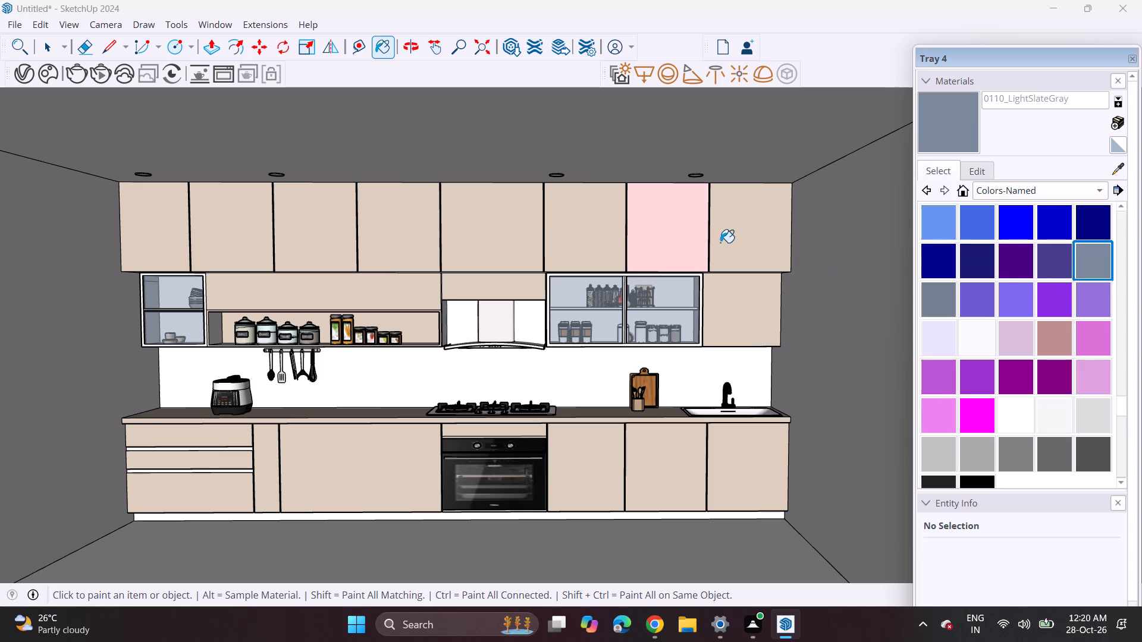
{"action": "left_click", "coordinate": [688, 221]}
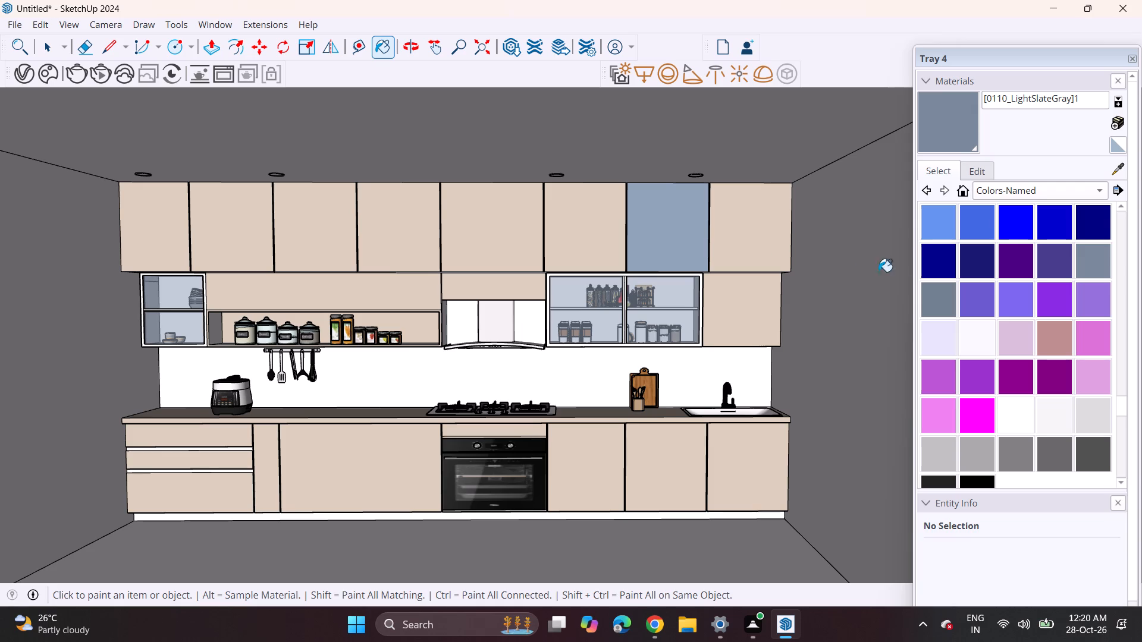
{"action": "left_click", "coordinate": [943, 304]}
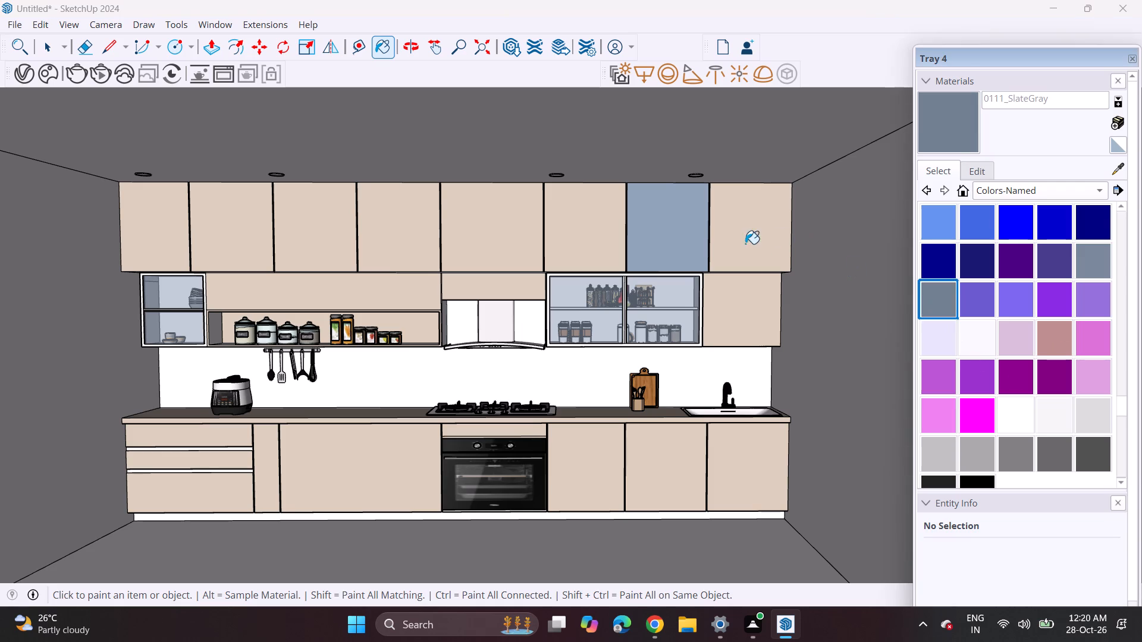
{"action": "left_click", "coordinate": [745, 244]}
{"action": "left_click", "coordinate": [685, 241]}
Paint all eight upper cabinet fronts with 0132_LightGray from Colors-Named.
{"action": "scroll", "coordinate": [1037, 383], "scroll_direction": "down", "scroll_amount": 2}
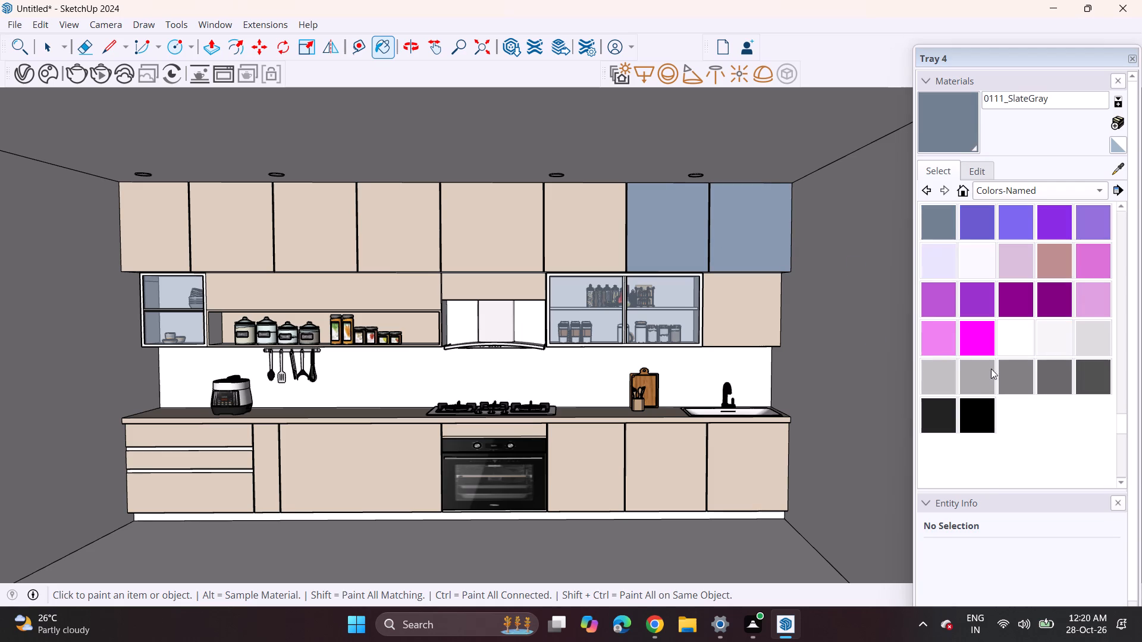
{"action": "left_click", "coordinate": [961, 382]}
{"action": "left_click", "coordinate": [733, 228]}
{"action": "left_click", "coordinate": [704, 235]}
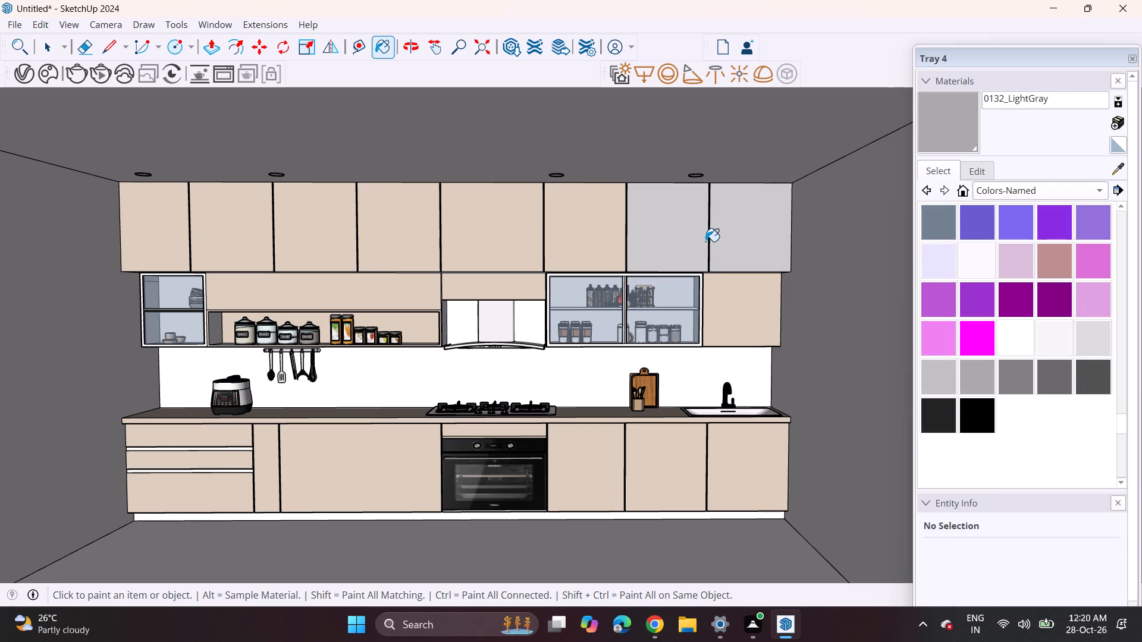
{"action": "left_click", "coordinate": [583, 237]}
{"action": "left_click", "coordinate": [468, 235]}
{"action": "left_click", "coordinate": [360, 211]}
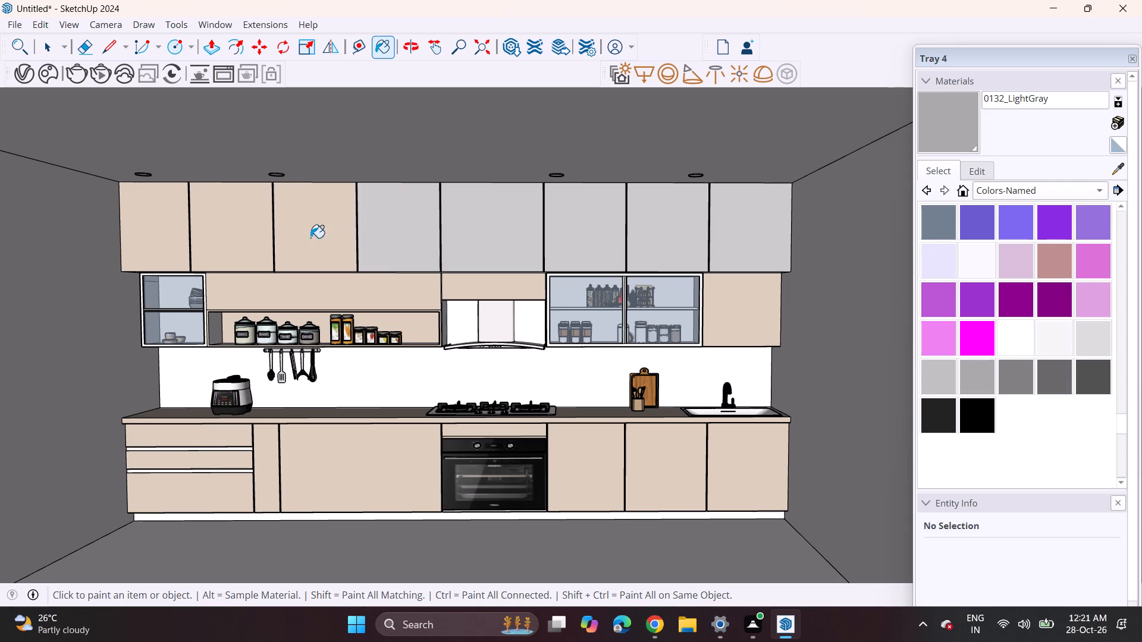
{"action": "left_click", "coordinate": [310, 238]}
{"action": "left_click", "coordinate": [284, 228]}
{"action": "left_click", "coordinate": [230, 228]}
{"action": "left_click", "coordinate": [140, 226]}
Paint the panel above the jar niche, the niche back, the panel above the hood and the small cabinet beside the glass unit with 0132_LightGray.
{"action": "left_click", "coordinate": [243, 304]}
{"action": "left_click", "coordinate": [419, 330]}
{"action": "left_click", "coordinate": [459, 293]}
{"action": "left_click", "coordinate": [753, 298]}
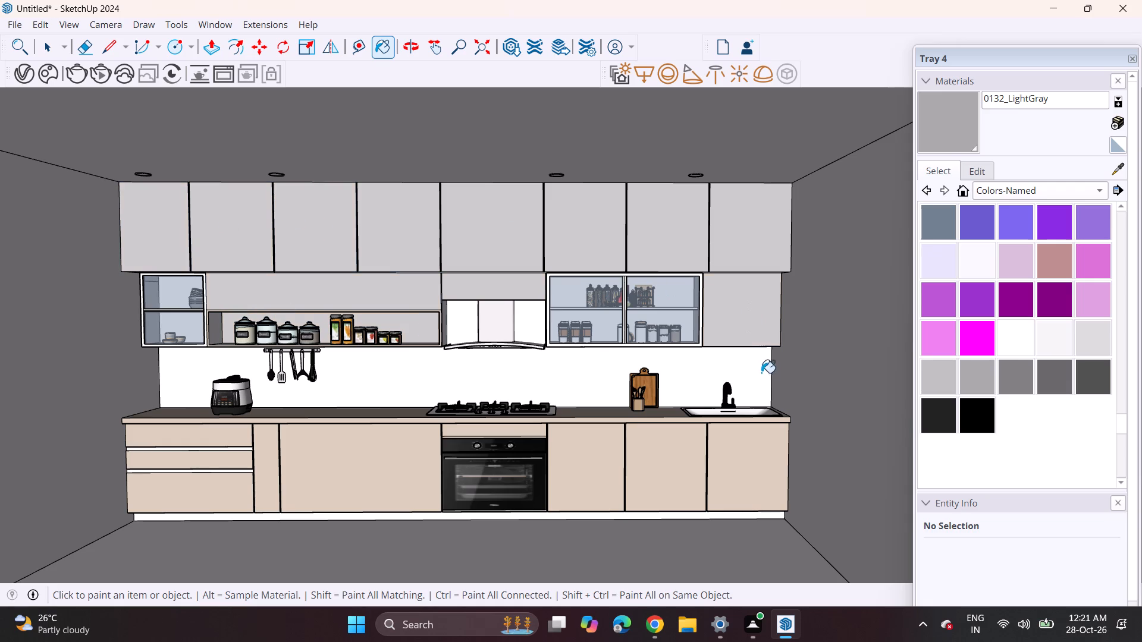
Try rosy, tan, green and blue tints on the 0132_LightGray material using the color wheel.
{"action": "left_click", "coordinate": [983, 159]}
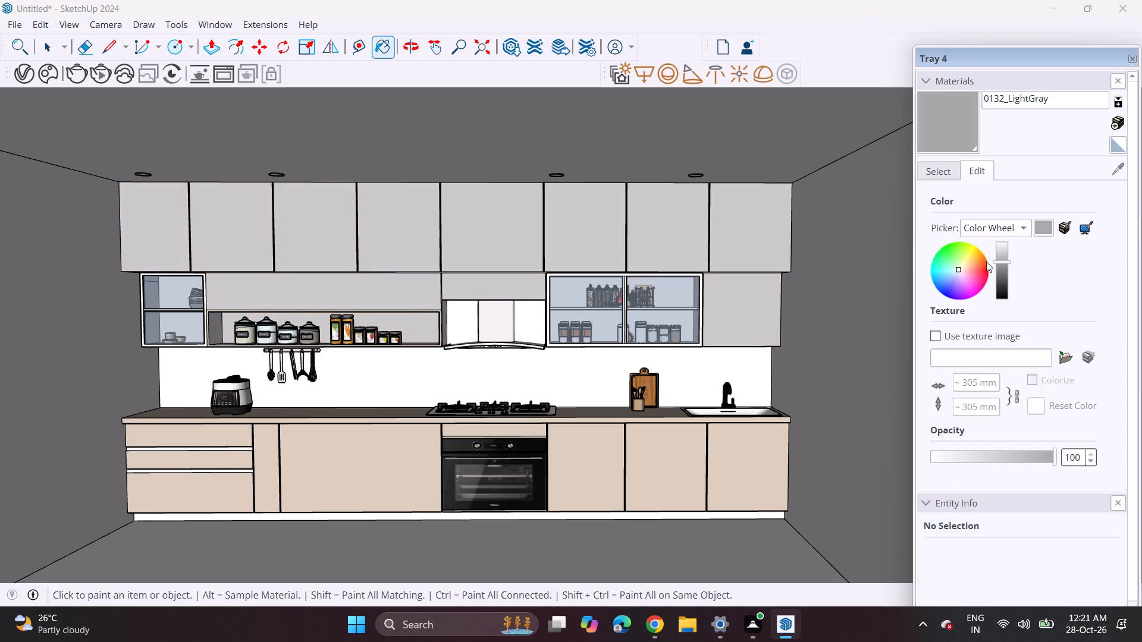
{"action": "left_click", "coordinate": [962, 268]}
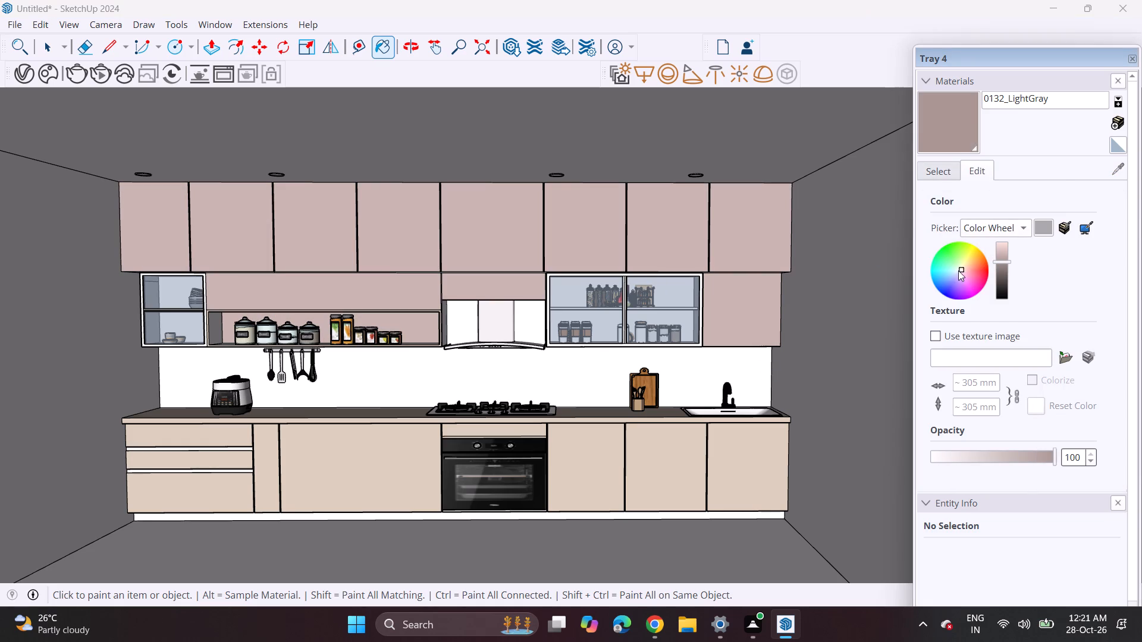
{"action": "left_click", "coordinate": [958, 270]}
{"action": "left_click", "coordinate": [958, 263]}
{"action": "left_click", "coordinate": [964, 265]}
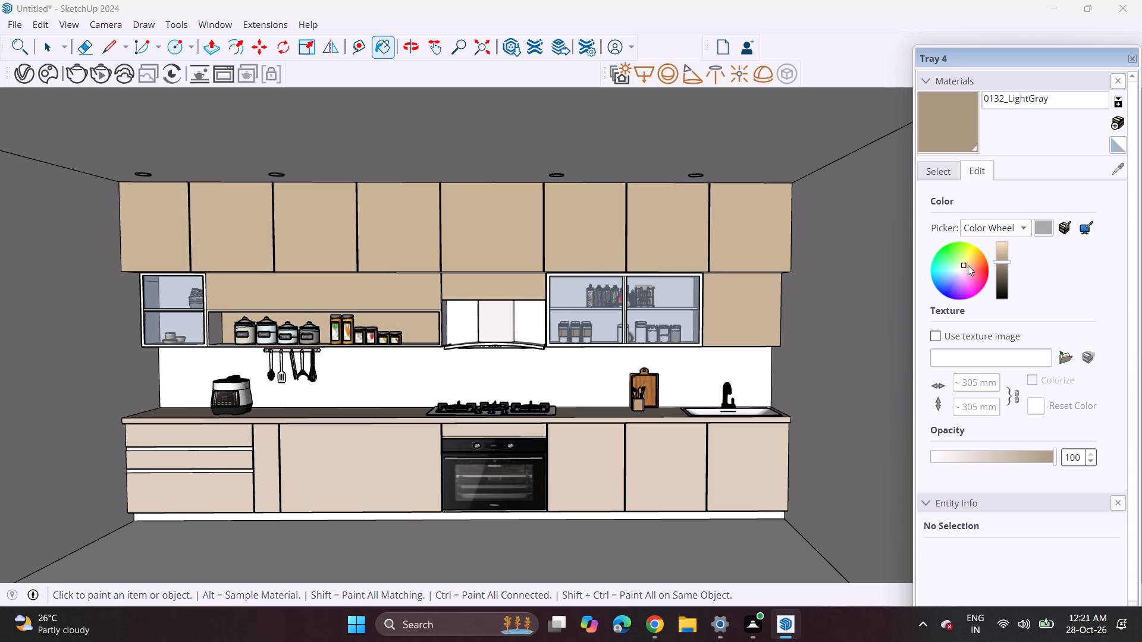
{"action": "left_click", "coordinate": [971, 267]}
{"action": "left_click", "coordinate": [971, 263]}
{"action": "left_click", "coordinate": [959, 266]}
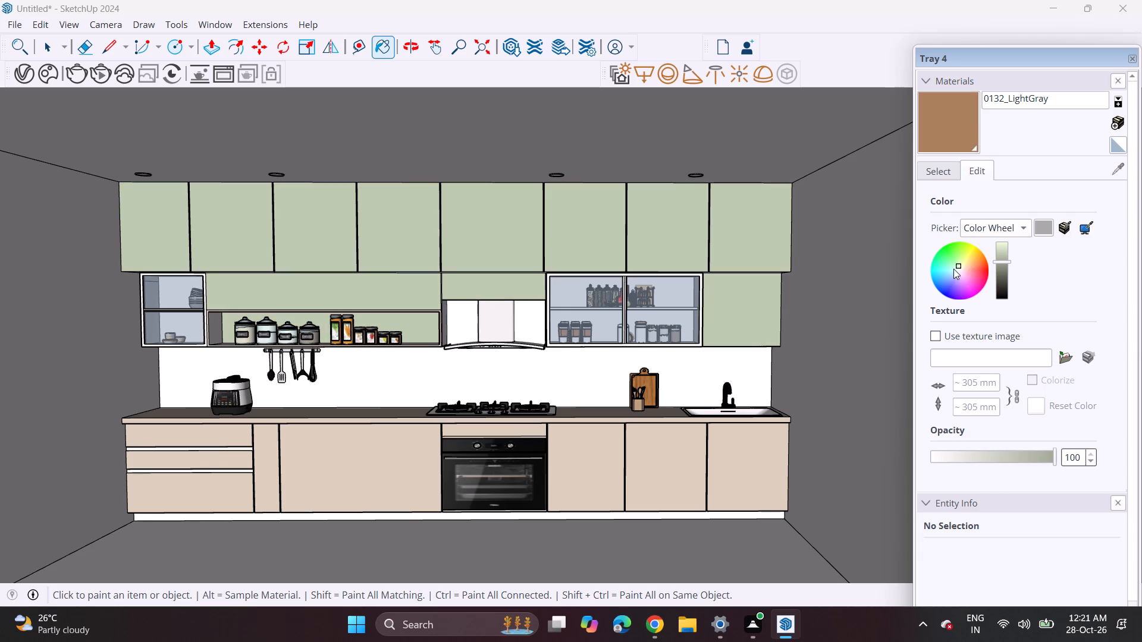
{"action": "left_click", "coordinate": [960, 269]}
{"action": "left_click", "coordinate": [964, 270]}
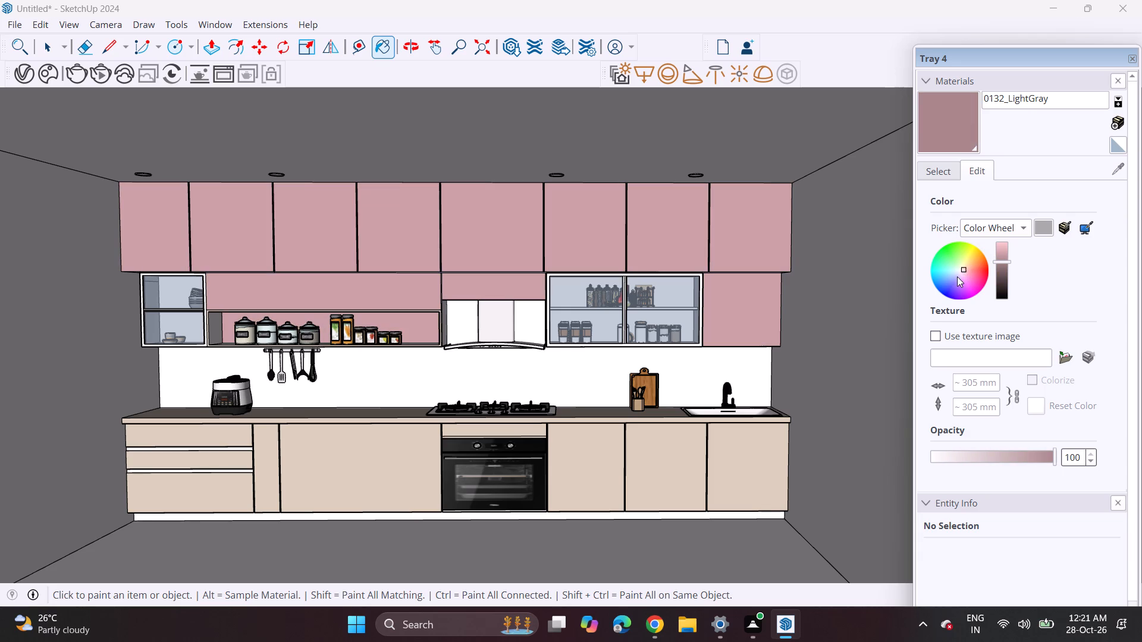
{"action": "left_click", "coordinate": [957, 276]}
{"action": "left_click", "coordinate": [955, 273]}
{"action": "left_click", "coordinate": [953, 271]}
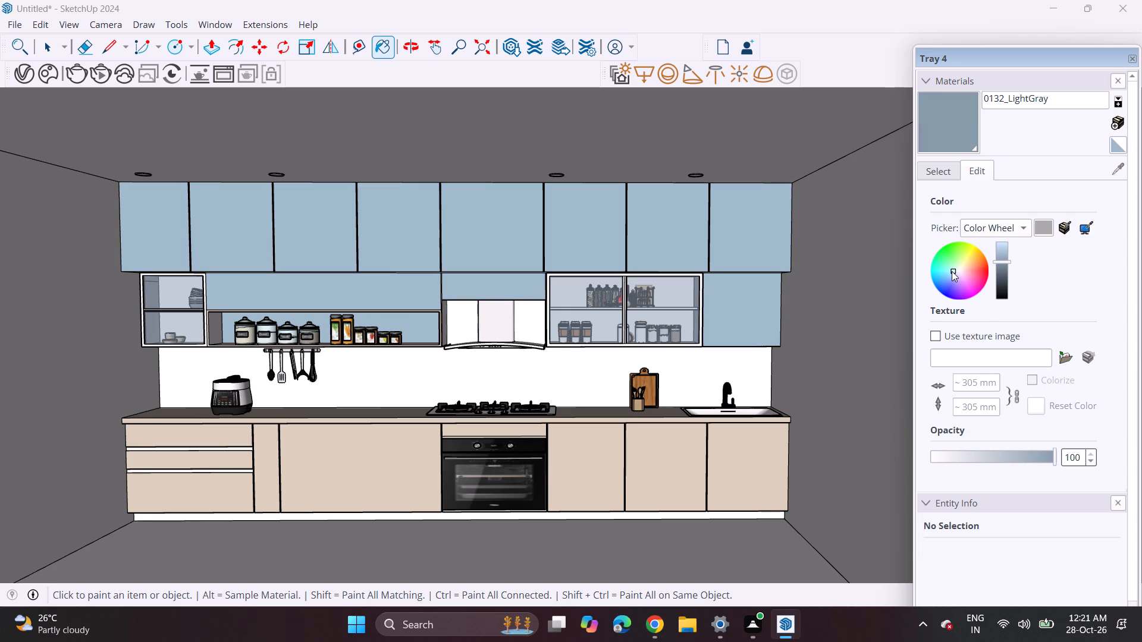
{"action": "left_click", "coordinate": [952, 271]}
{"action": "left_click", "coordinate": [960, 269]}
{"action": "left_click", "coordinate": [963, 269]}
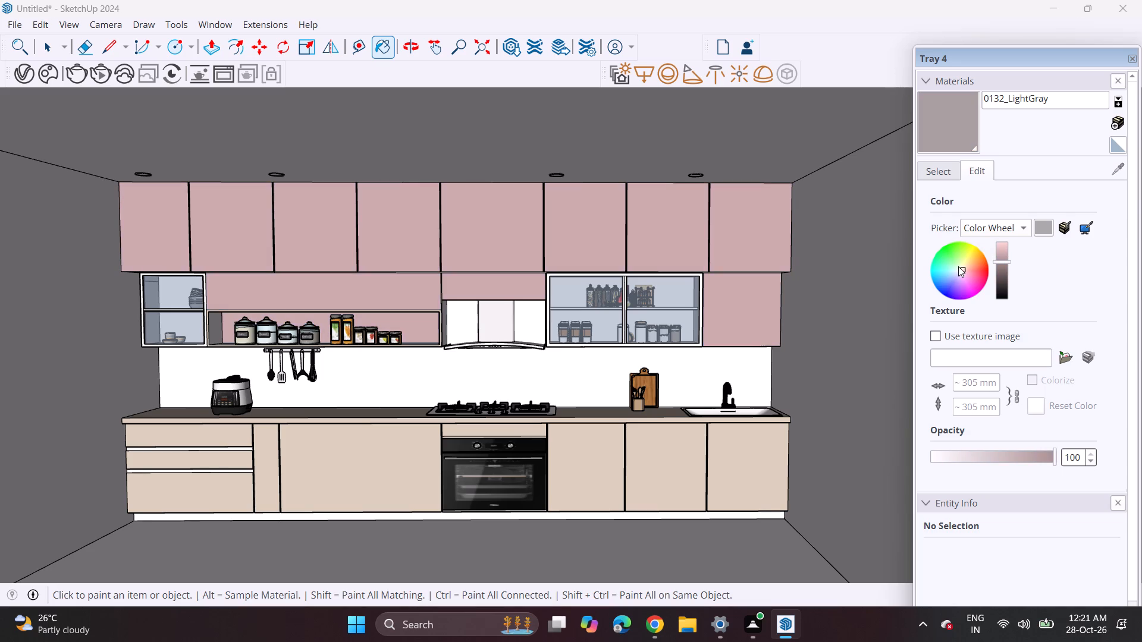
Tint the 0132_LightGray material to a muted pinkish grey on the color wheel.
{"action": "left_click", "coordinate": [958, 266]}
{"action": "scroll", "coordinate": [958, 266], "scroll_direction": "up", "scroll_amount": 2}
{"action": "scroll", "coordinate": [958, 266], "scroll_direction": "down", "scroll_amount": 1}
{"action": "scroll", "coordinate": [958, 266], "scroll_direction": "up", "scroll_amount": 1}
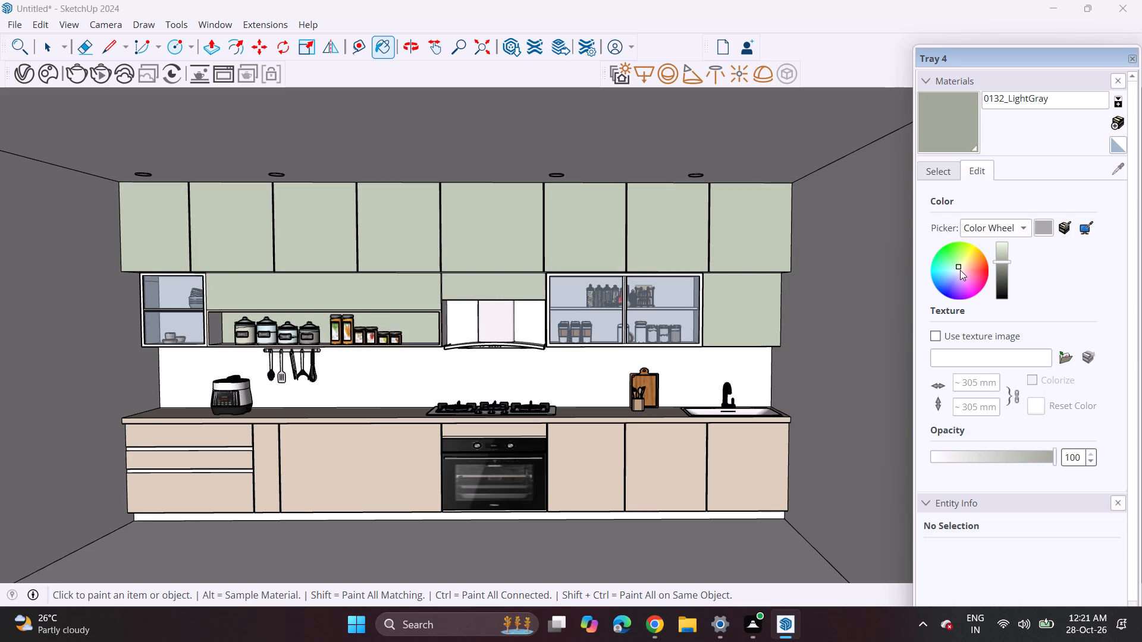
{"action": "left_click_drag", "start_coordinate": [960, 270], "coordinate": [954, 269]}
{"action": "left_click_drag", "start_coordinate": [953, 267], "coordinate": [961, 269]}
Paint the base cabinet fronts, the narrow filler and the three drawer fronts with the pinkish 0132_LightGray.
{"action": "left_click", "coordinate": [640, 476]}
{"action": "left_click", "coordinate": [743, 462]}
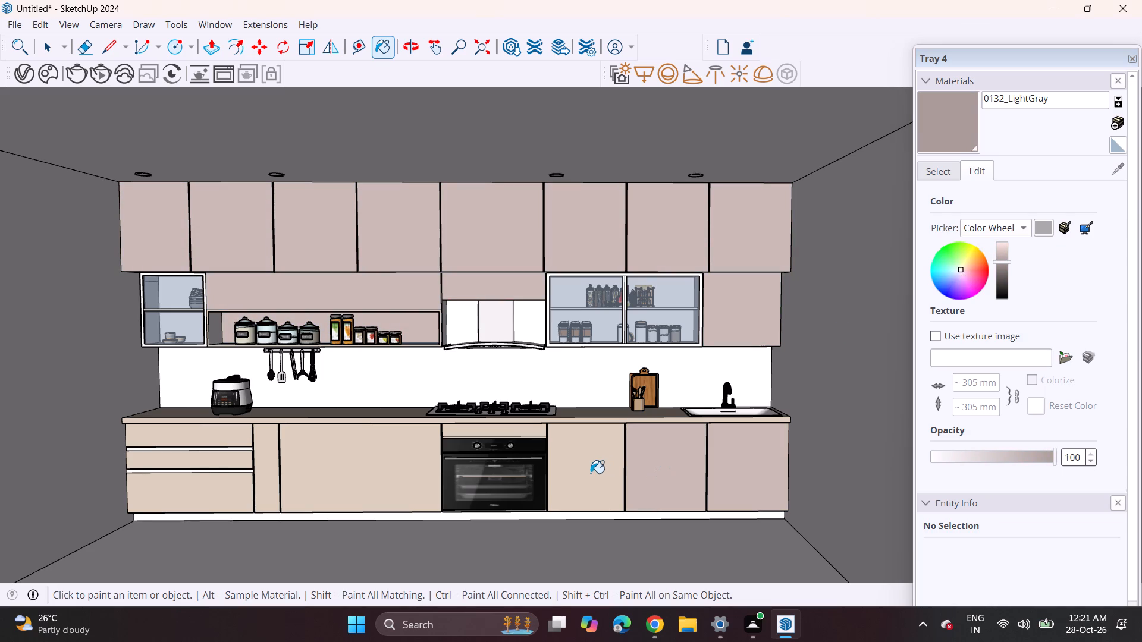
{"action": "left_click", "coordinate": [591, 473]}
{"action": "left_click", "coordinate": [416, 461]}
{"action": "left_click", "coordinate": [255, 468]}
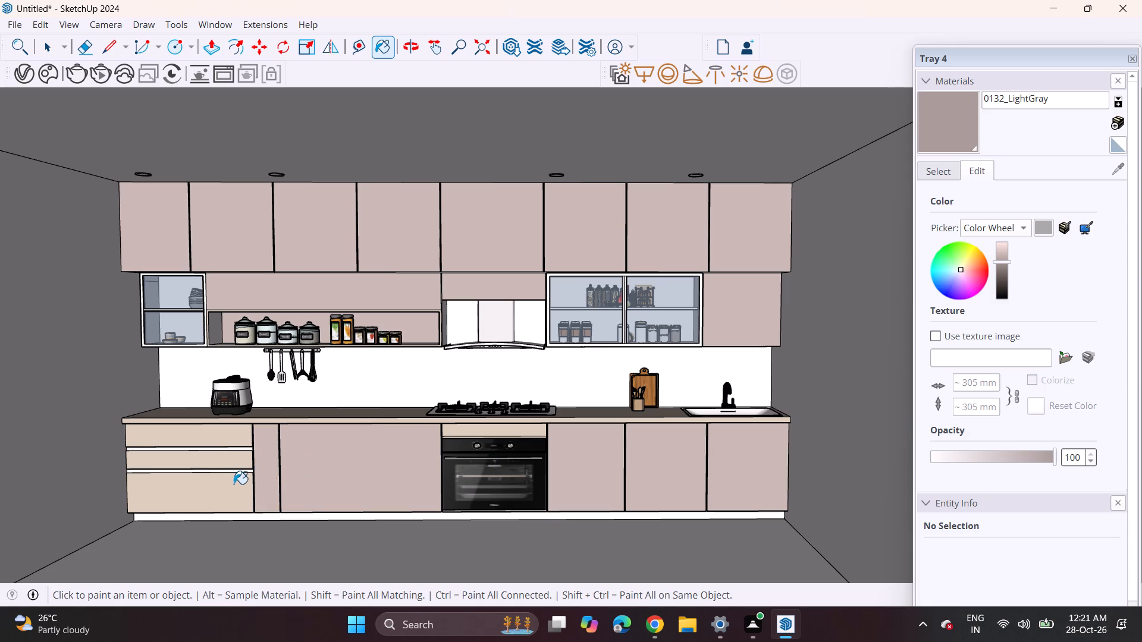
{"action": "left_click", "coordinate": [234, 484]}
{"action": "left_click", "coordinate": [232, 455]}
{"action": "left_click", "coordinate": [225, 440]}
Paint the countertop and the panel above the oven with the pinkish 0132_LightGray.
{"action": "left_click", "coordinate": [267, 418]}
{"action": "left_click", "coordinate": [271, 419]}
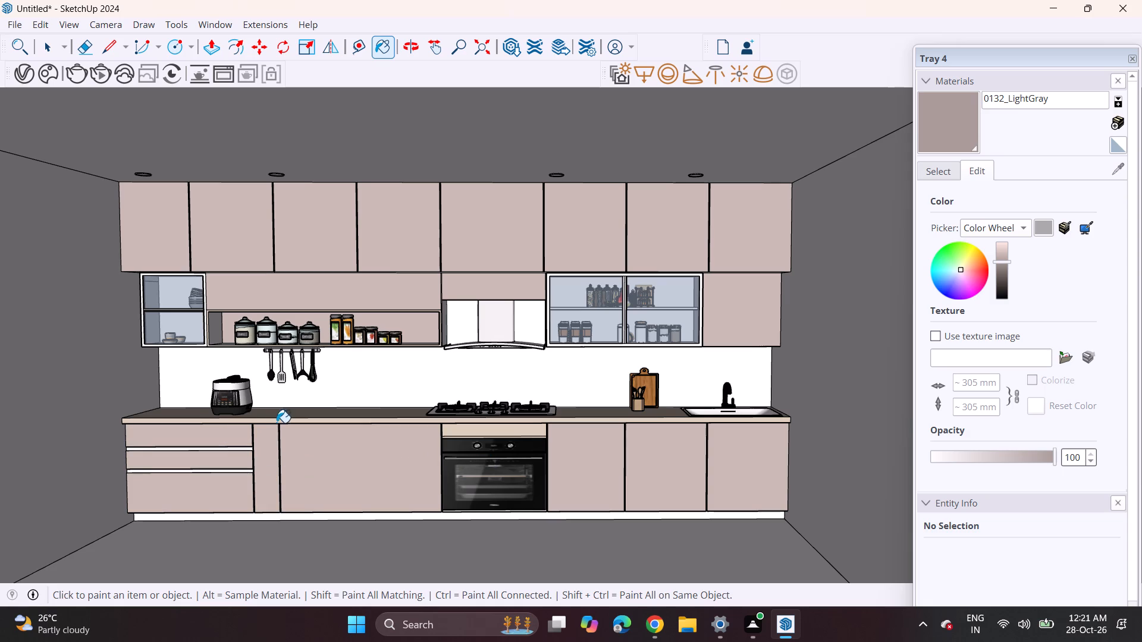
{"action": "left_click", "coordinate": [277, 423]}
{"action": "left_click", "coordinate": [291, 420]}
{"action": "left_click", "coordinate": [325, 407]}
{"action": "left_click", "coordinate": [603, 420]}
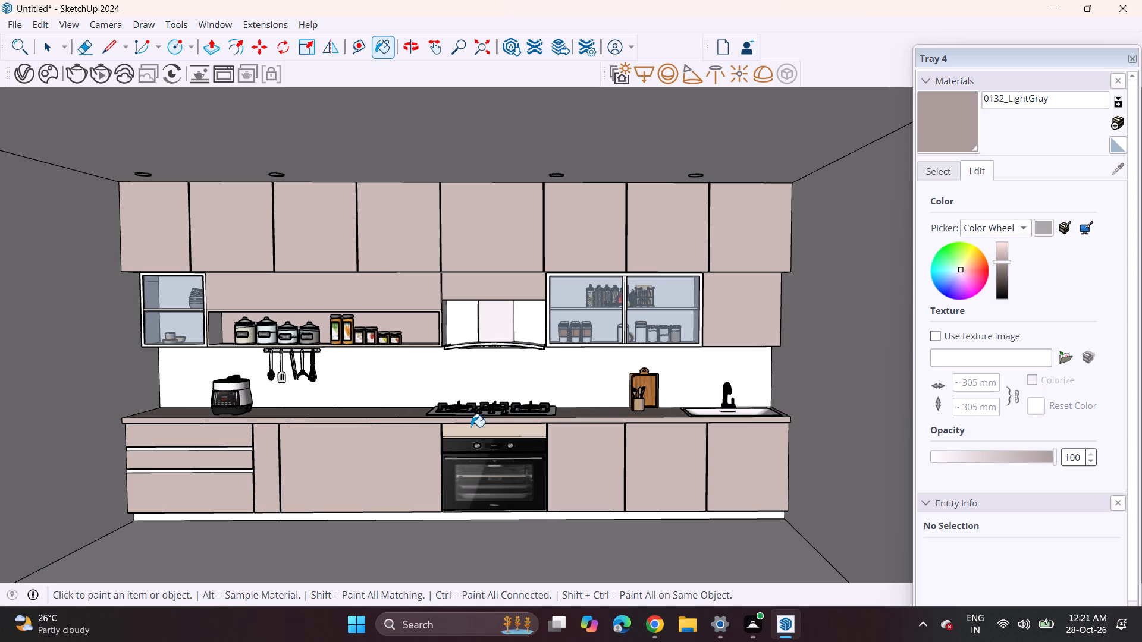
{"action": "left_click", "coordinate": [471, 427]}
Paint the ceiling and both side walls with the pinkish 0132_LightGray.
{"action": "left_click", "coordinate": [950, 172]}
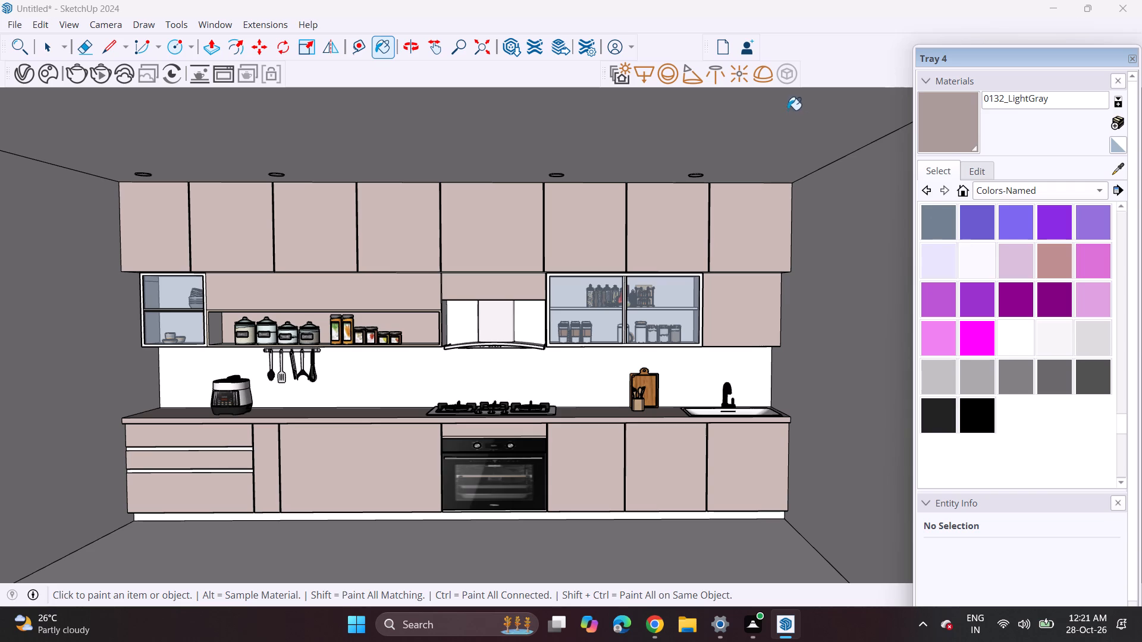
{"action": "left_click", "coordinate": [984, 119]}
{"action": "left_click", "coordinate": [969, 133]}
{"action": "left_click", "coordinate": [832, 133]}
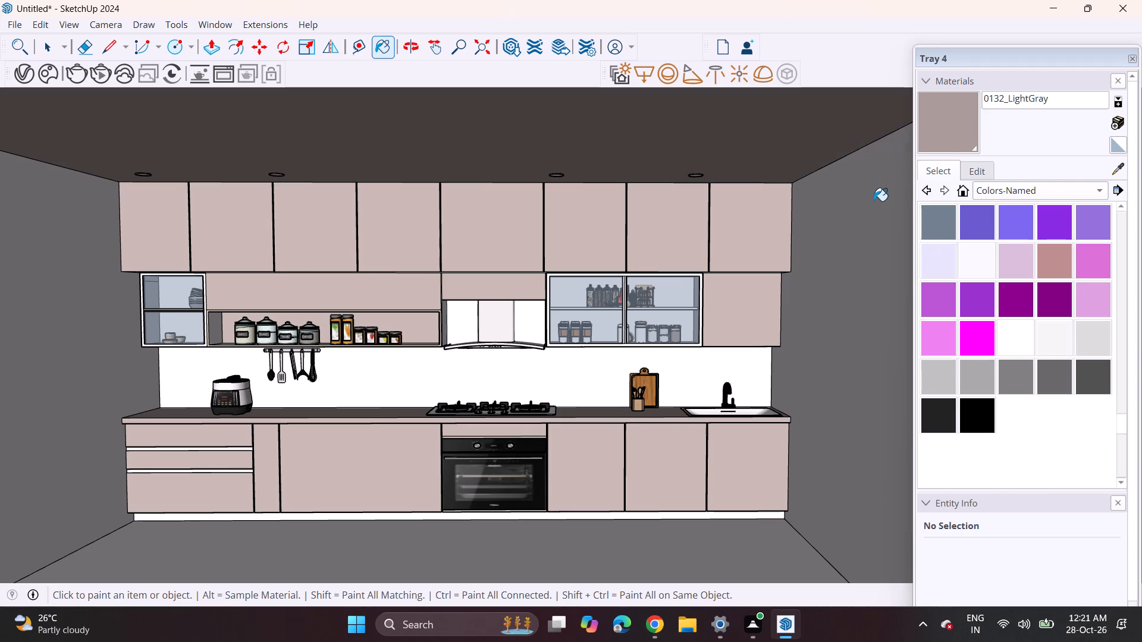
{"action": "left_click", "coordinate": [874, 201]}
{"action": "left_click", "coordinate": [92, 309]}
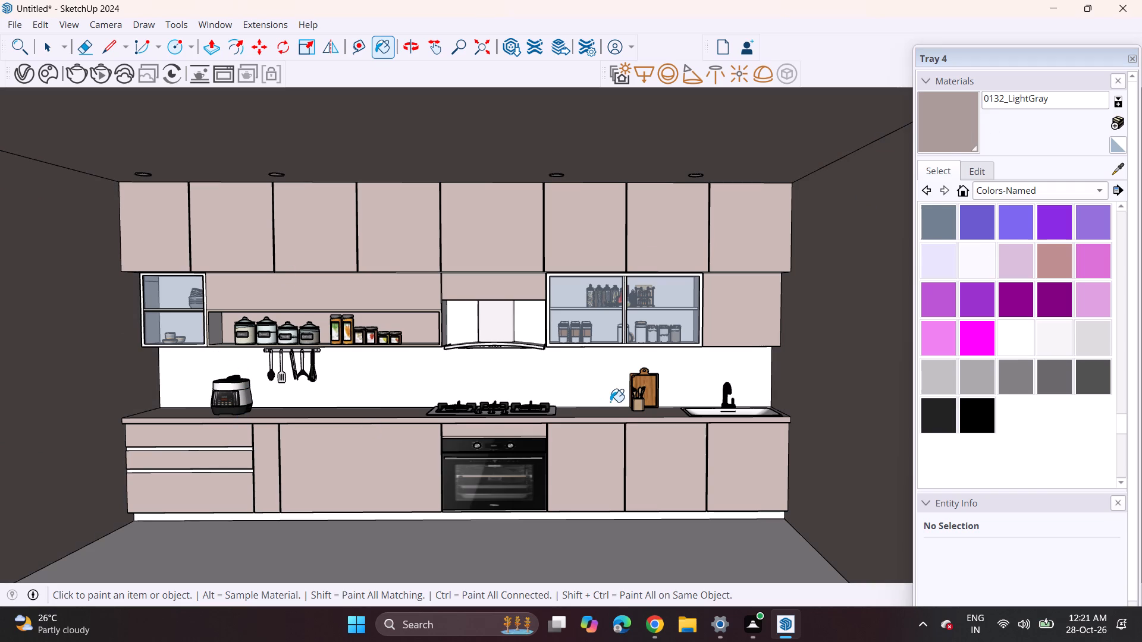
Paint the backsplash with Carpet Berber Pattern Gray from the Carpet, Fabrics, Leathers, Textiles and Wallpaper collection.
{"action": "left_click", "coordinate": [983, 176]}
{"action": "left_click", "coordinate": [956, 169]}
{"action": "left_click", "coordinate": [978, 197]}
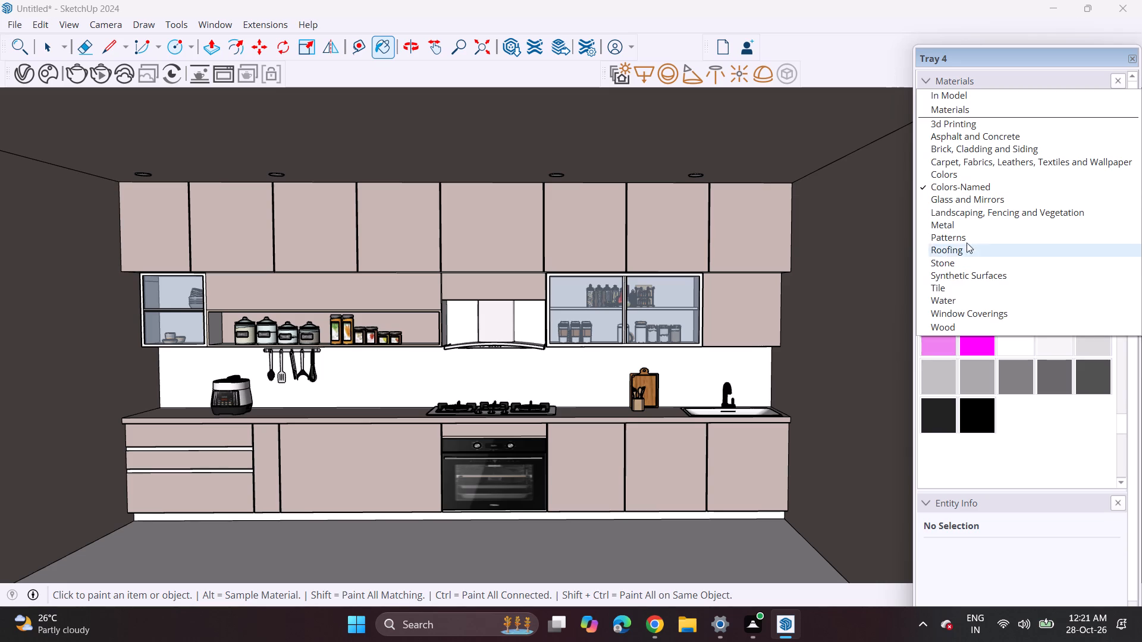
{"action": "left_click", "coordinate": [979, 156]}
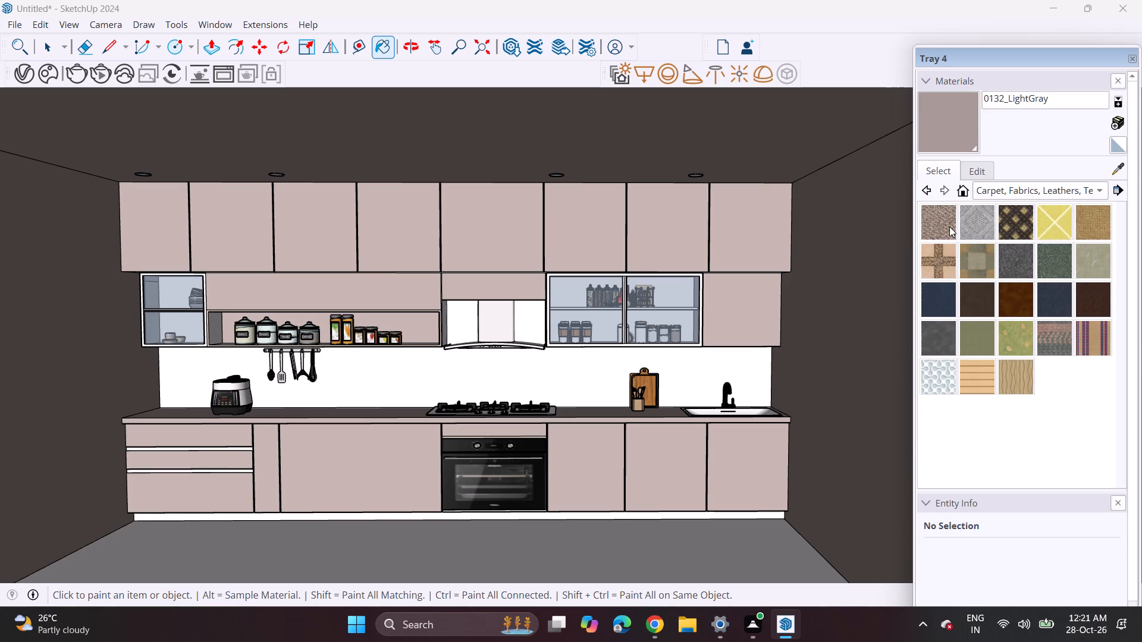
{"action": "left_click", "coordinate": [972, 226]}
{"action": "left_click", "coordinate": [570, 366]}
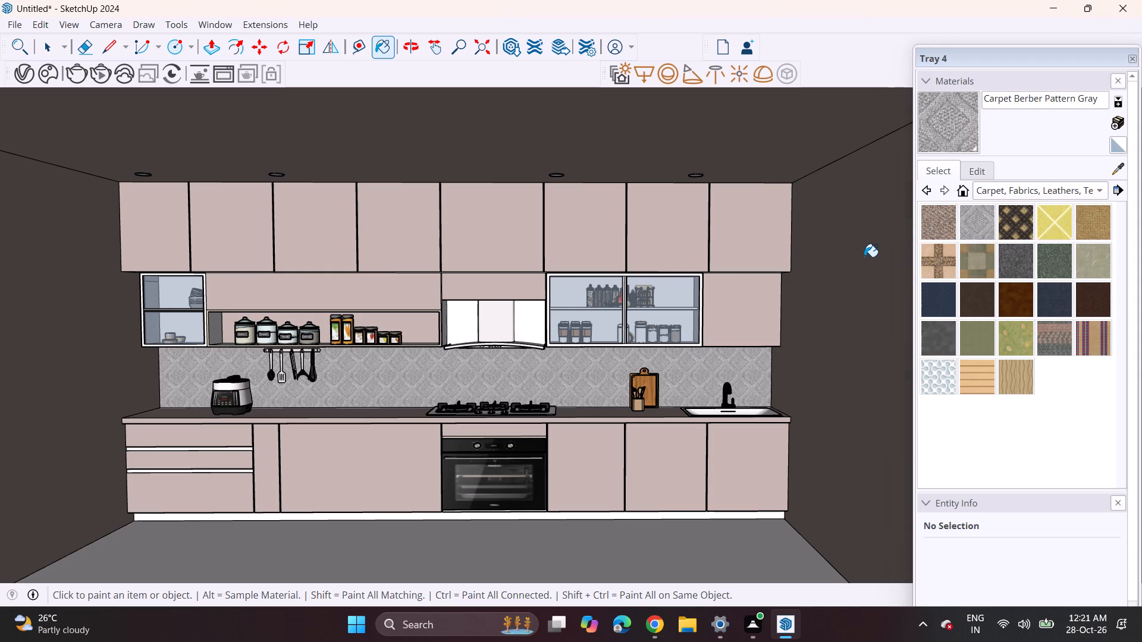
Lighten the Carpet Berber Pattern Gray backsplash material to a near-white tone.
{"action": "left_click", "coordinate": [980, 167]}
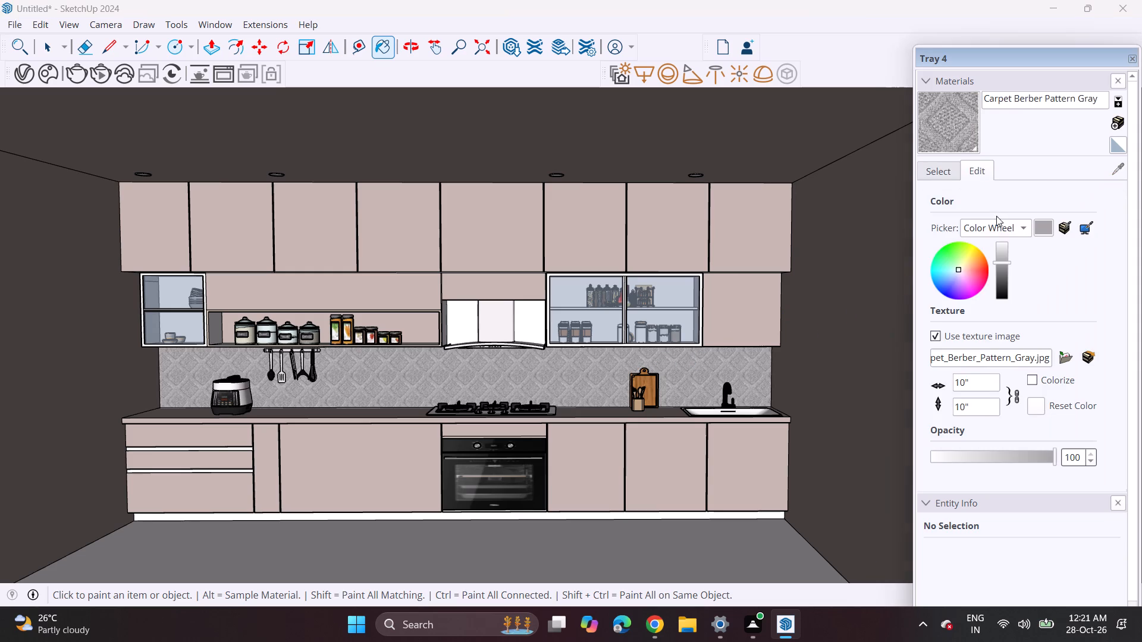
{"action": "left_click", "coordinate": [1003, 245]}
{"action": "left_click", "coordinate": [1003, 255]}
{"action": "left_click", "coordinate": [1000, 253]}
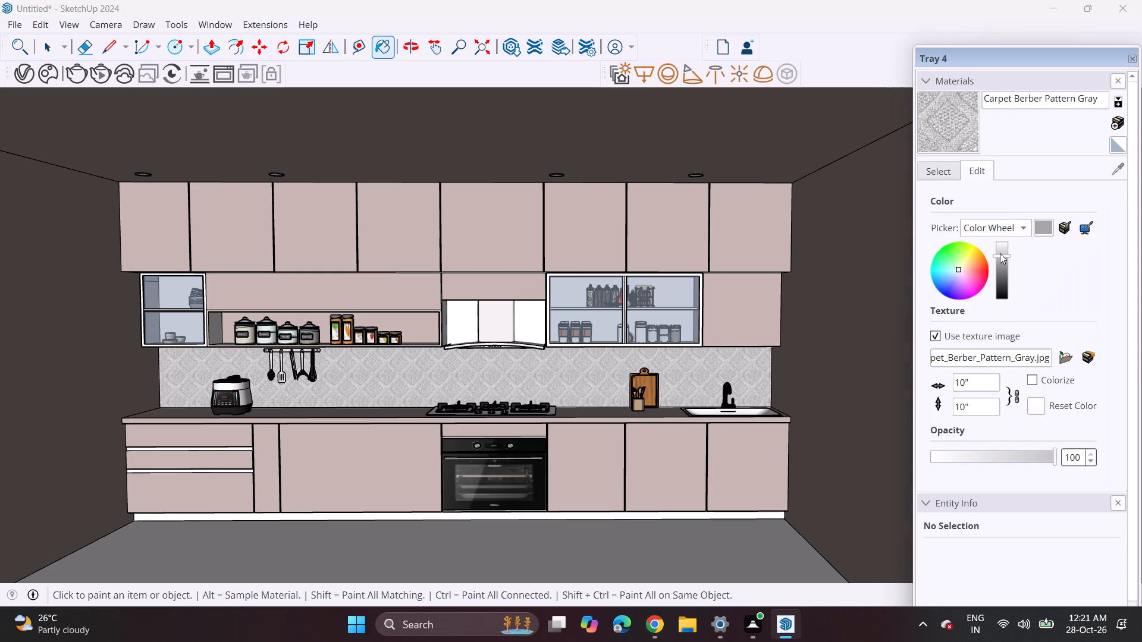
{"action": "left_click", "coordinate": [1001, 251]}
{"action": "left_click", "coordinate": [1001, 247]}
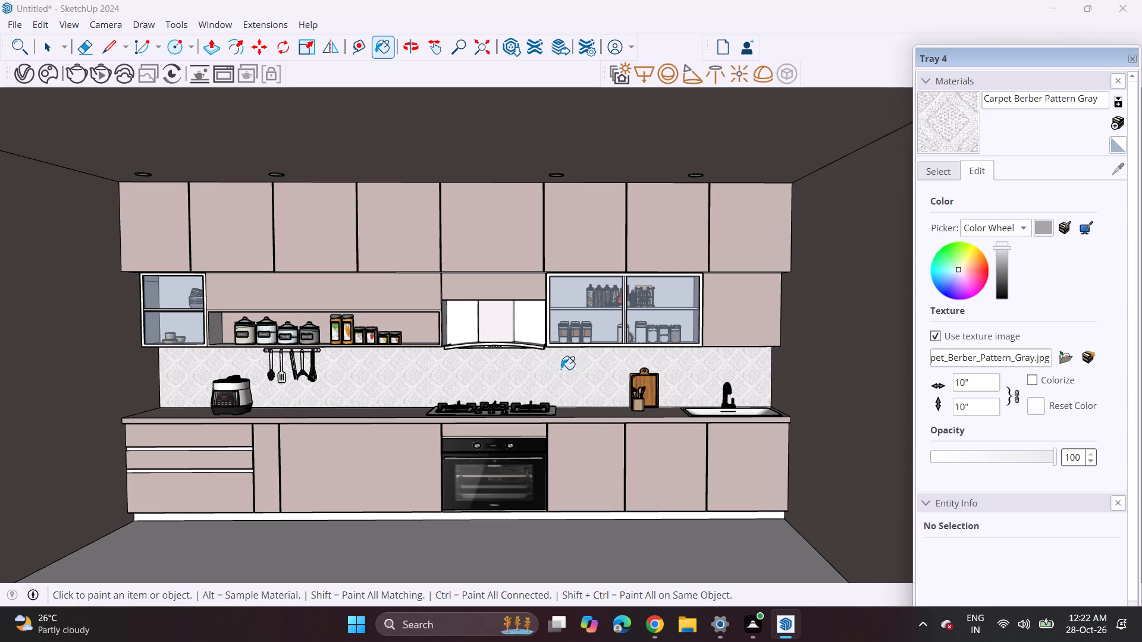
Sample the 0132_LightGray finish from a base cabinet front and paint the white plinth below the base cabinets with it.
{"action": "left_click", "coordinate": [953, 172]}
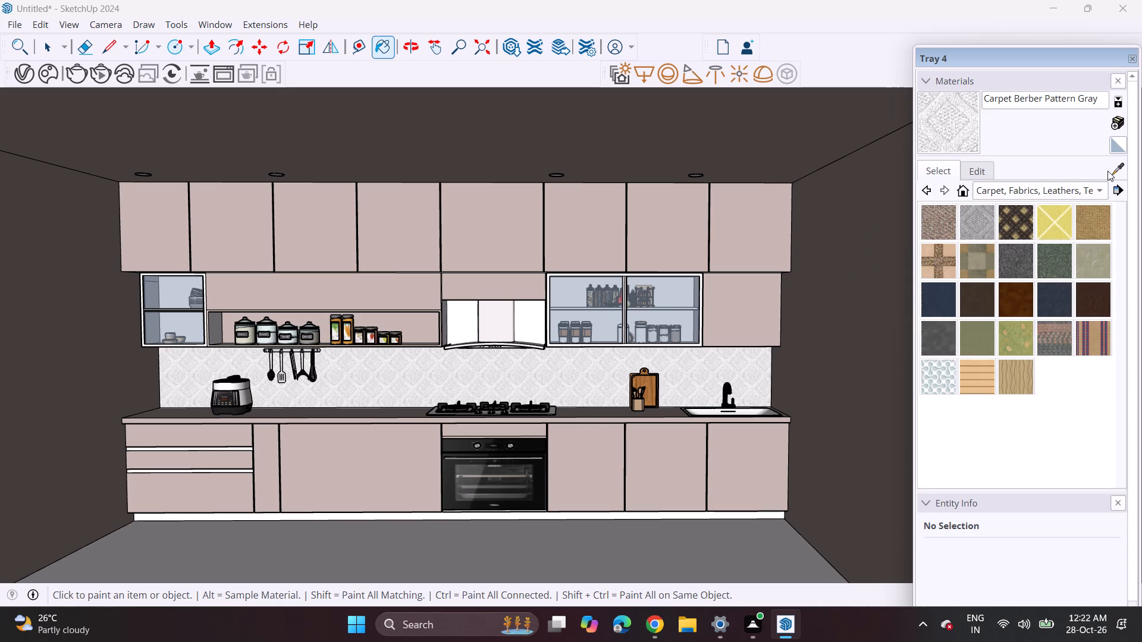
{"action": "left_click", "coordinate": [1115, 171]}
{"action": "left_click", "coordinate": [691, 451]}
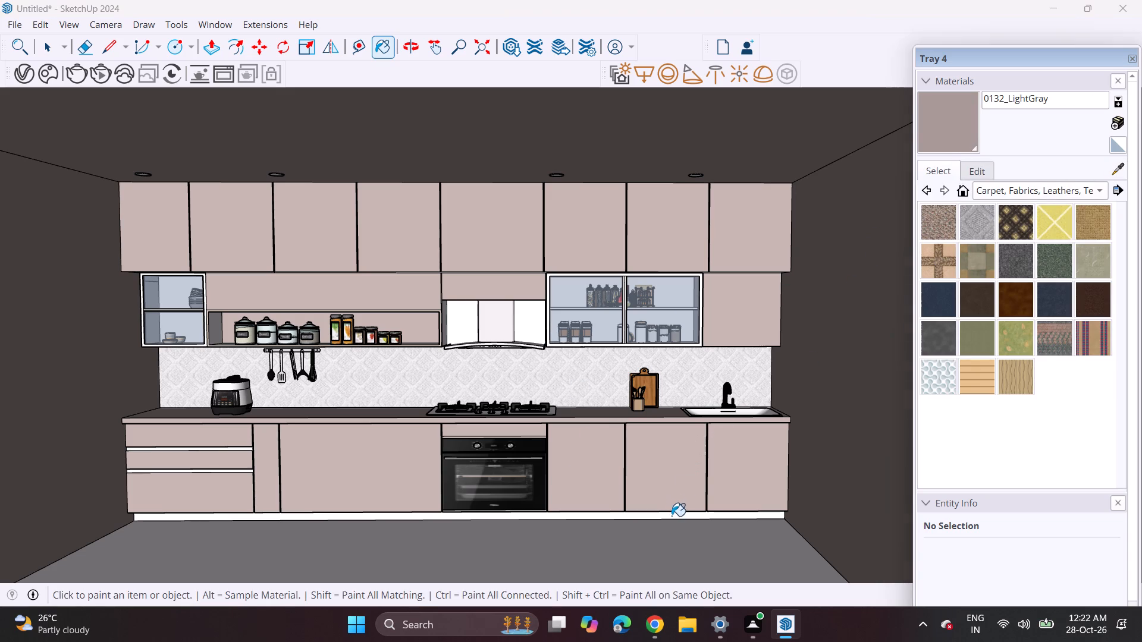
{"action": "left_click", "coordinate": [671, 516]}
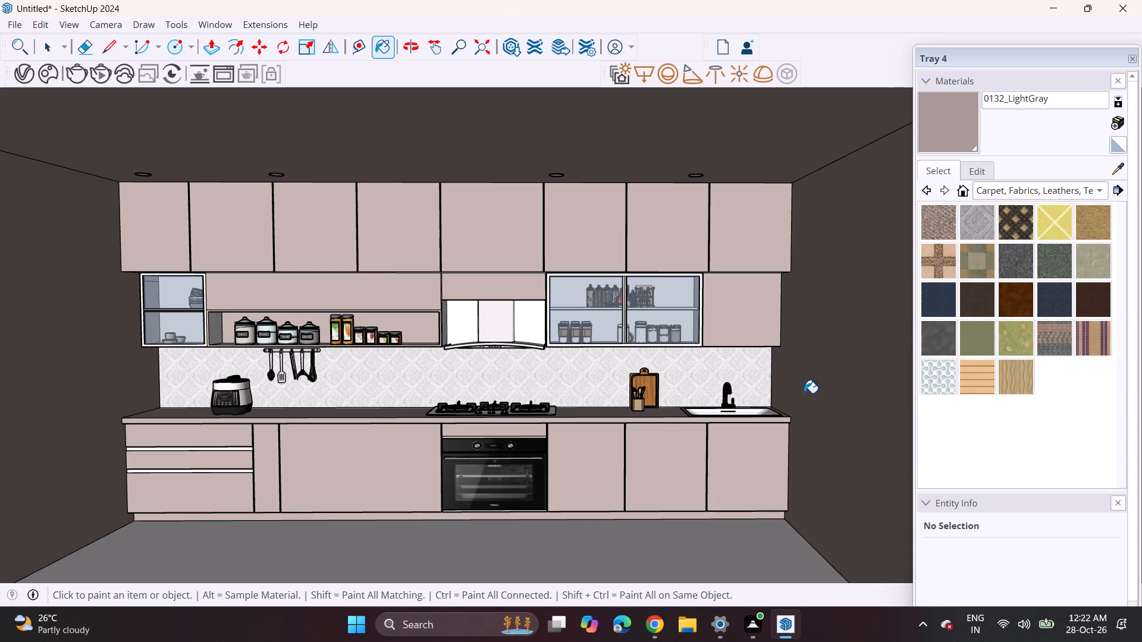
Import the pot (1) model from the Downloads folder and place it near the cooktop.
{"action": "left_click", "coordinate": [8, 24]}
{"action": "left_click", "coordinate": [46, 229]}
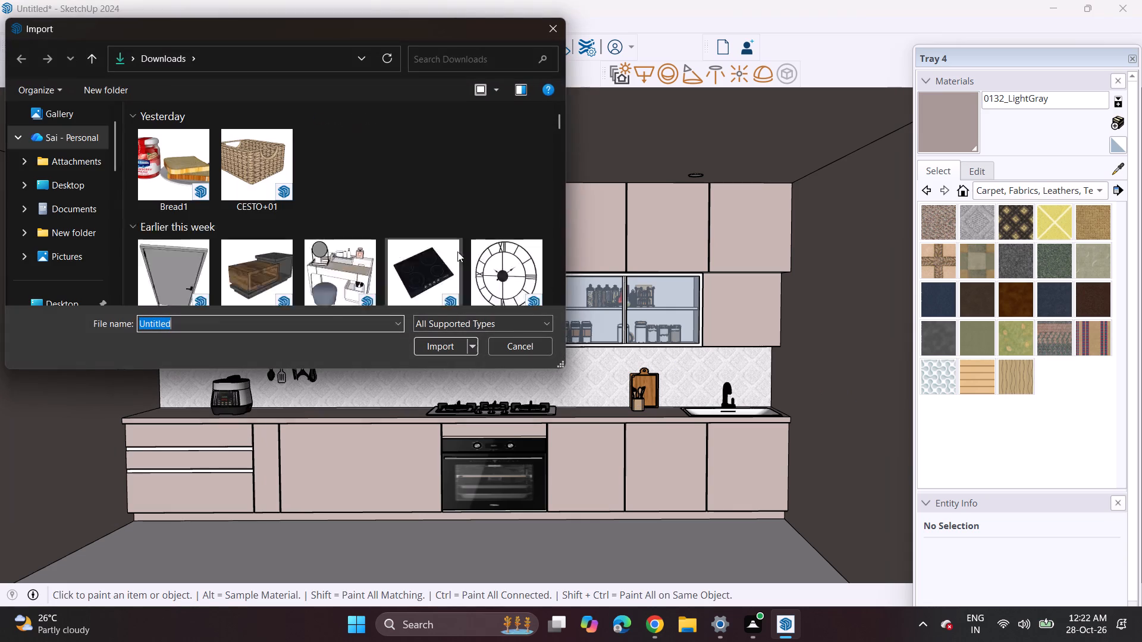
{"action": "scroll", "coordinate": [428, 257], "scroll_direction": "down", "scroll_amount": 1}
{"action": "scroll", "coordinate": [428, 257], "scroll_direction": "up", "scroll_amount": 1}
{"action": "scroll", "coordinate": [428, 257], "scroll_direction": "down", "scroll_amount": 2}
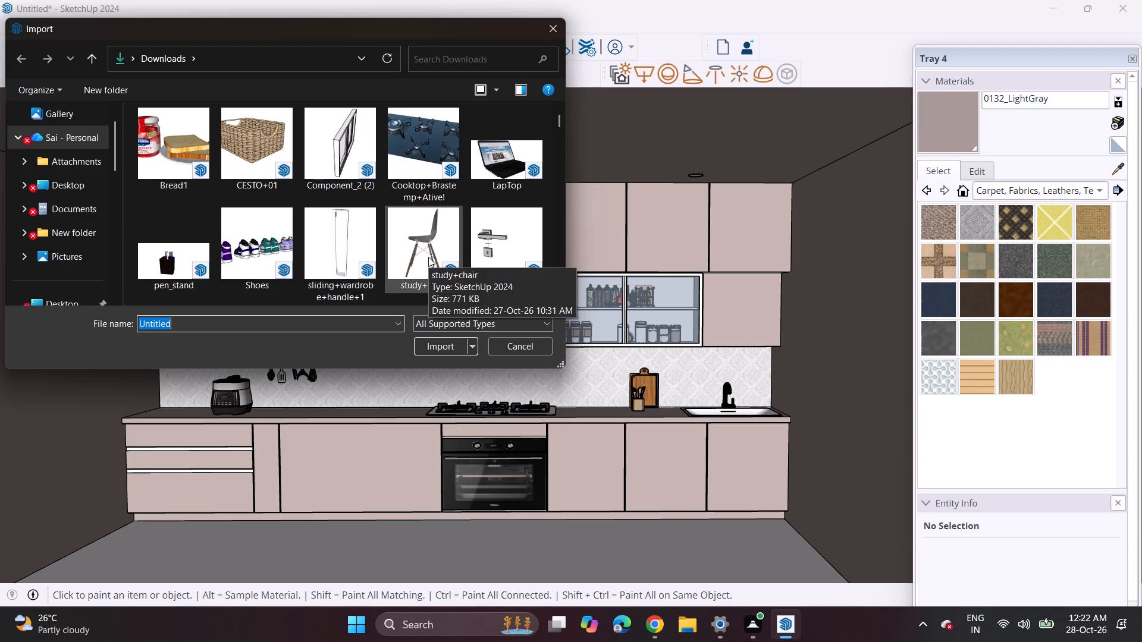
{"action": "scroll", "coordinate": [427, 256], "scroll_direction": "down", "scroll_amount": 1}
{"action": "scroll", "coordinate": [427, 256], "scroll_direction": "up", "scroll_amount": 1}
{"action": "scroll", "coordinate": [427, 256], "scroll_direction": "down", "scroll_amount": 6}
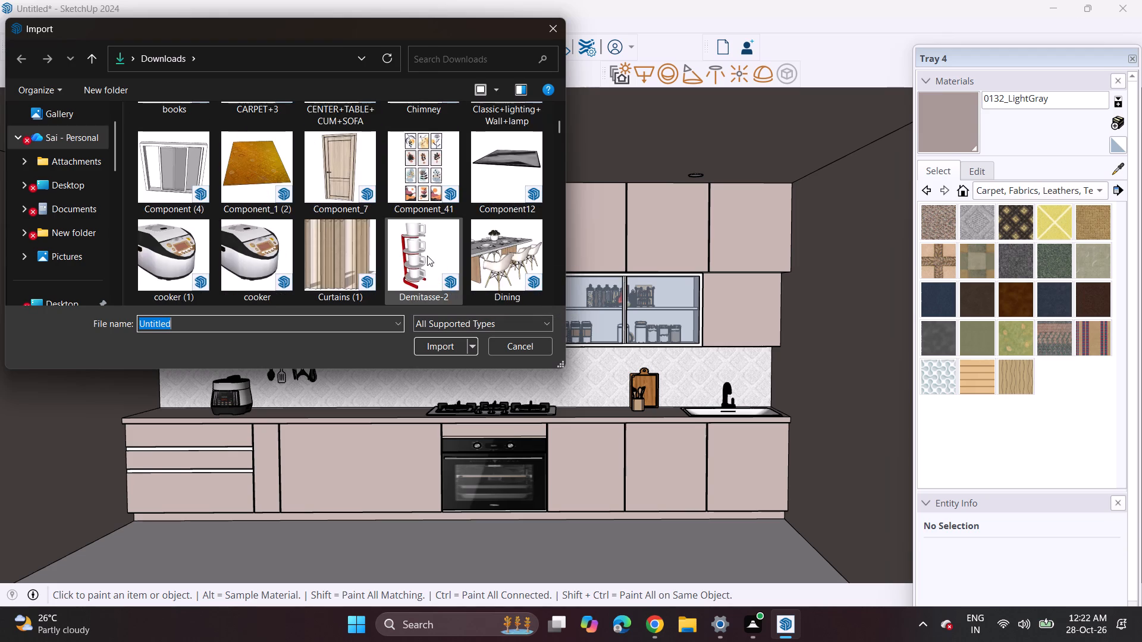
{"action": "scroll", "coordinate": [427, 256], "scroll_direction": "up", "scroll_amount": 3}
{"action": "scroll", "coordinate": [427, 256], "scroll_direction": "down", "scroll_amount": 9}
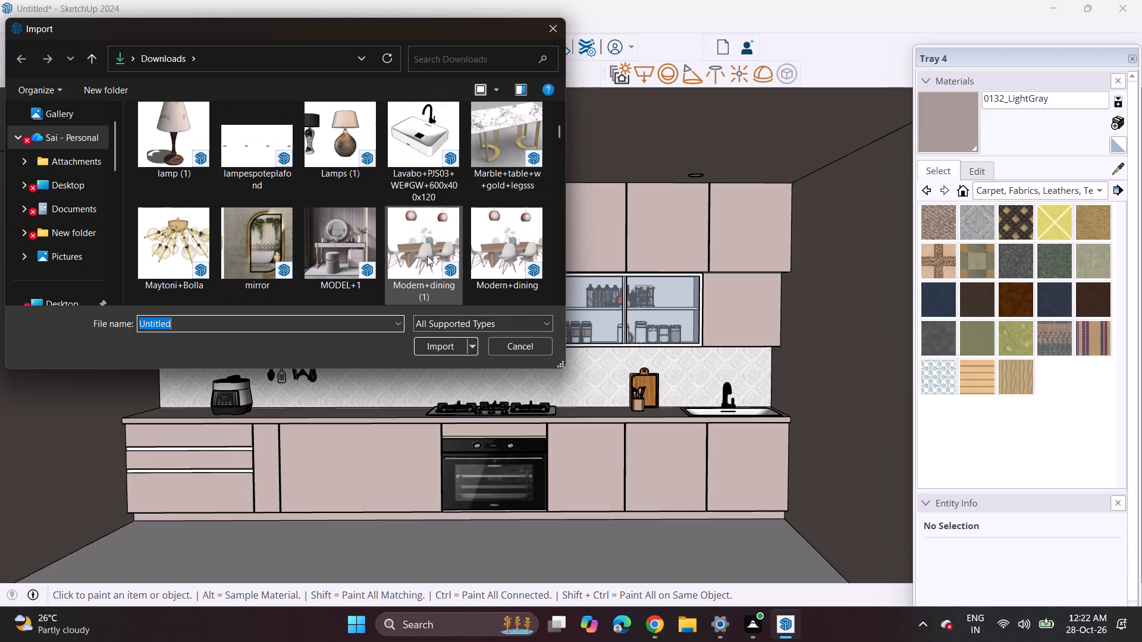
{"action": "scroll", "coordinate": [427, 256], "scroll_direction": "down", "scroll_amount": 4}
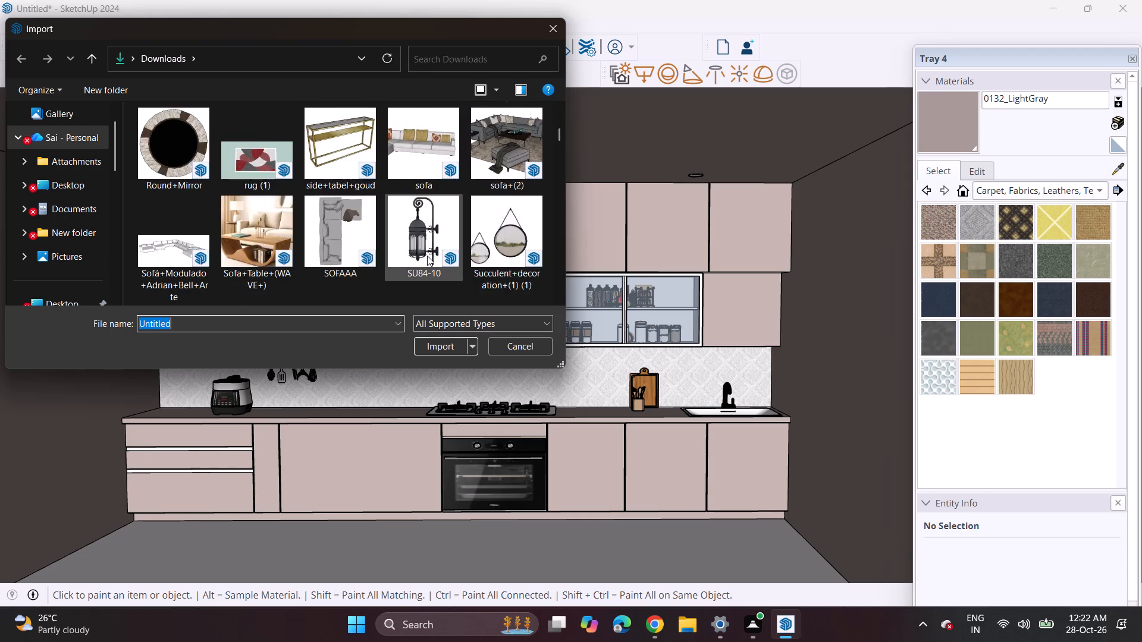
{"action": "scroll", "coordinate": [427, 256], "scroll_direction": "down", "scroll_amount": 7}
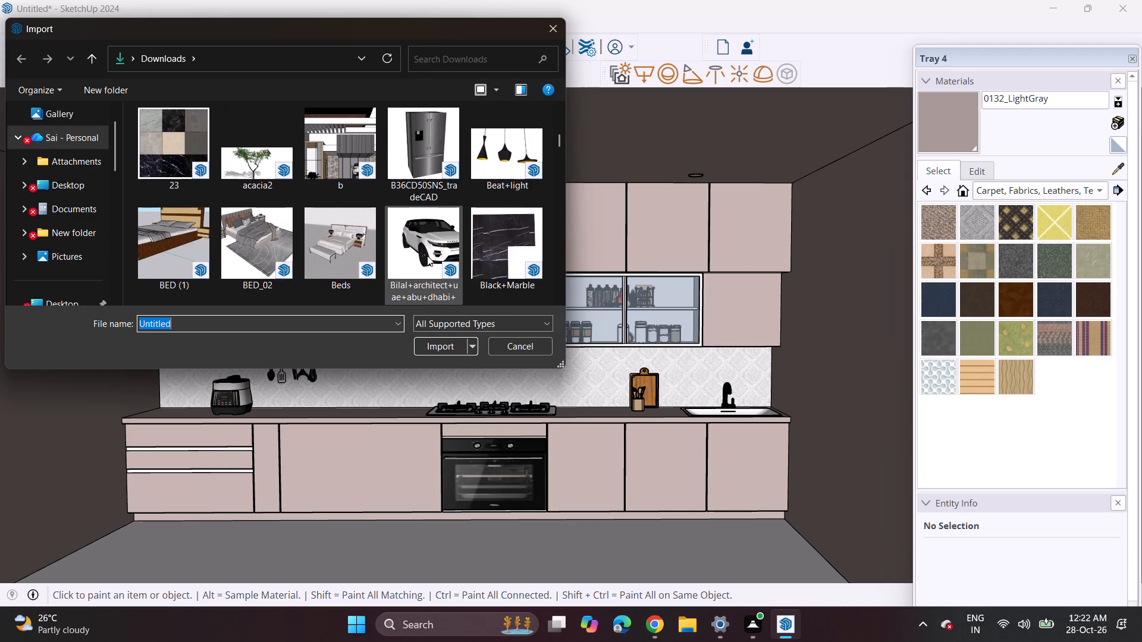
{"action": "scroll", "coordinate": [427, 256], "scroll_direction": "down", "scroll_amount": 8}
{"action": "scroll", "coordinate": [425, 256], "scroll_direction": "up", "scroll_amount": 1}
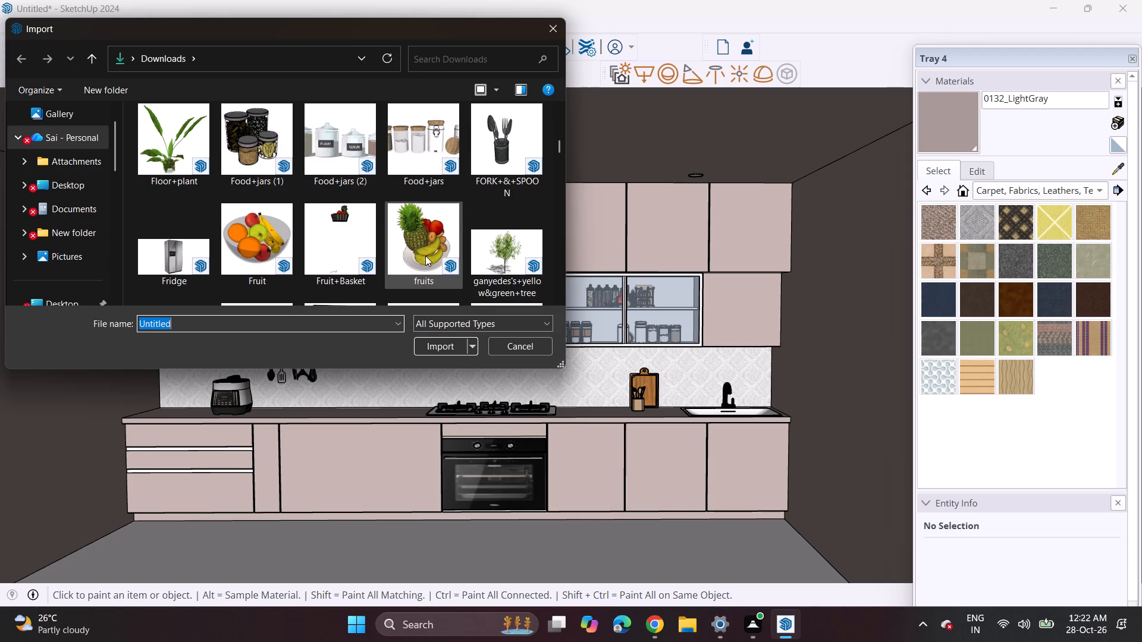
{"action": "scroll", "coordinate": [425, 256], "scroll_direction": "down", "scroll_amount": 5}
{"action": "scroll", "coordinate": [423, 254], "scroll_direction": "up", "scroll_amount": 1}
{"action": "scroll", "coordinate": [423, 254], "scroll_direction": "down", "scroll_amount": 1}
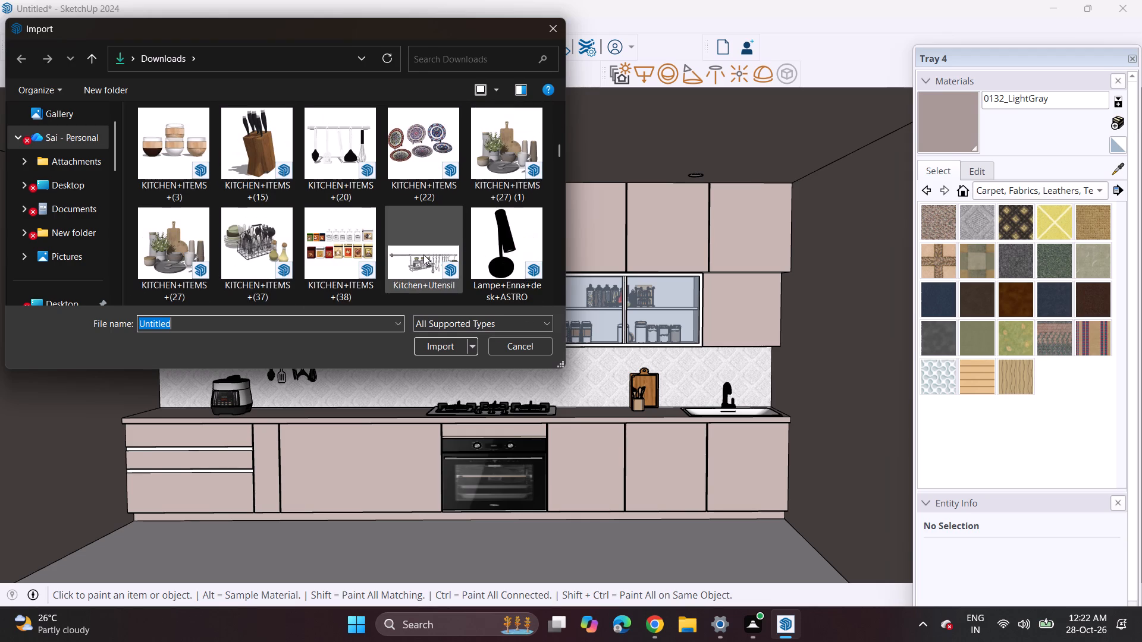
{"action": "scroll", "coordinate": [423, 254], "scroll_direction": "down", "scroll_amount": 2}
{"action": "scroll", "coordinate": [423, 254], "scroll_direction": "up", "scroll_amount": 1}
{"action": "scroll", "coordinate": [423, 254], "scroll_direction": "down", "scroll_amount": 2}
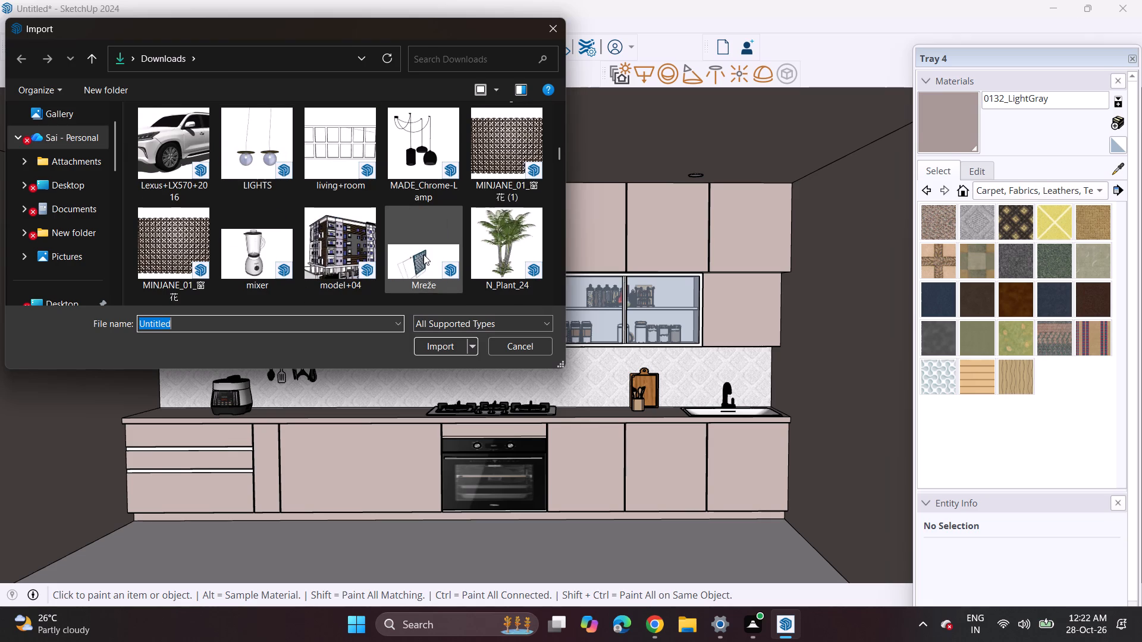
{"action": "scroll", "coordinate": [423, 254], "scroll_direction": "down", "scroll_amount": 2}
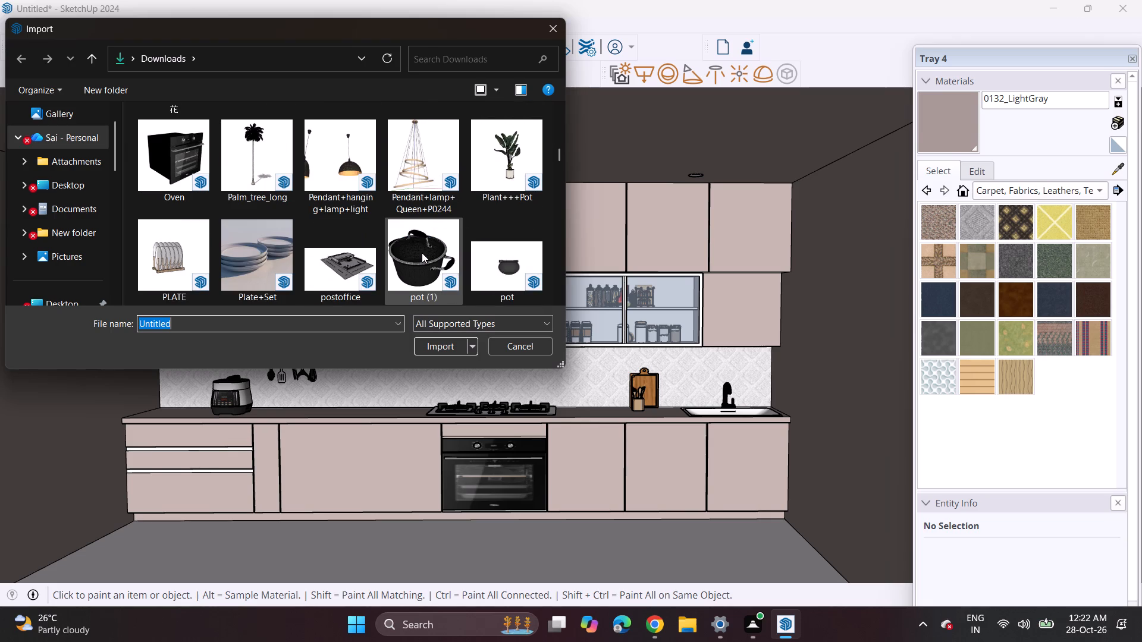
{"action": "left_click", "coordinate": [422, 253]}
{"action": "left_click", "coordinate": [423, 341]}
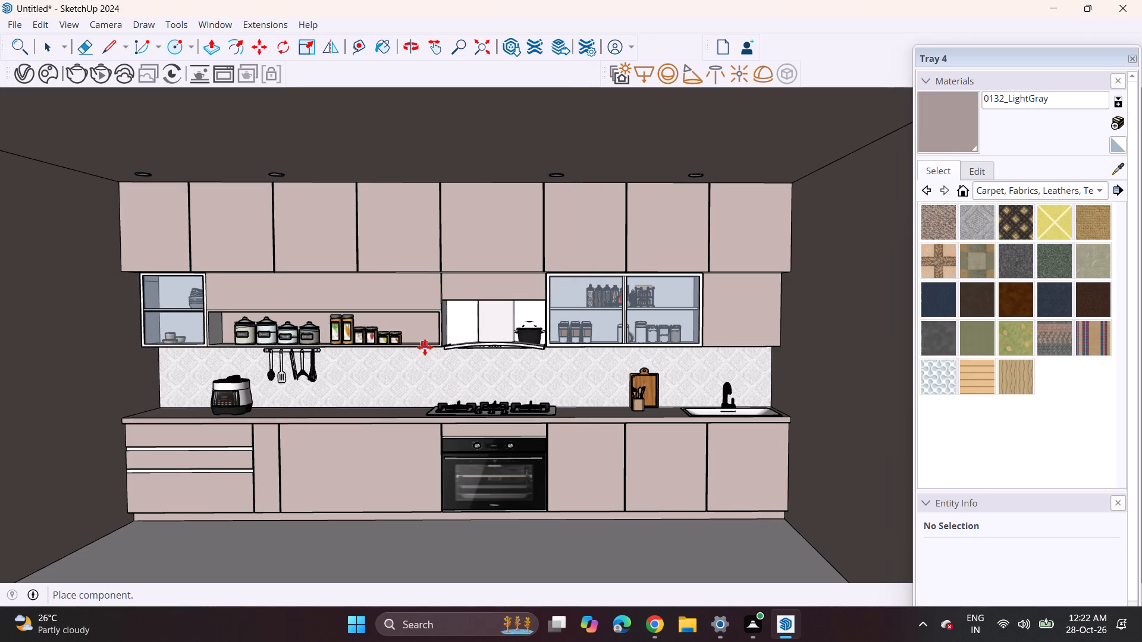
{"action": "middle_click_drag", "start_coordinate": [498, 395], "coordinate": [494, 417]}
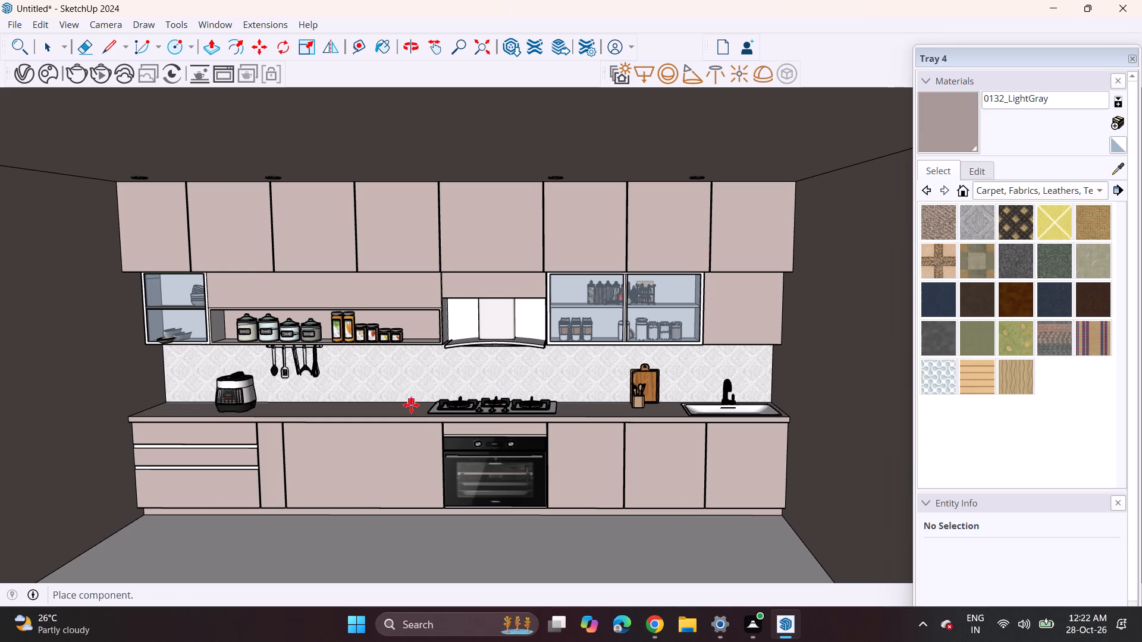
{"action": "left_click", "coordinate": [457, 399]}
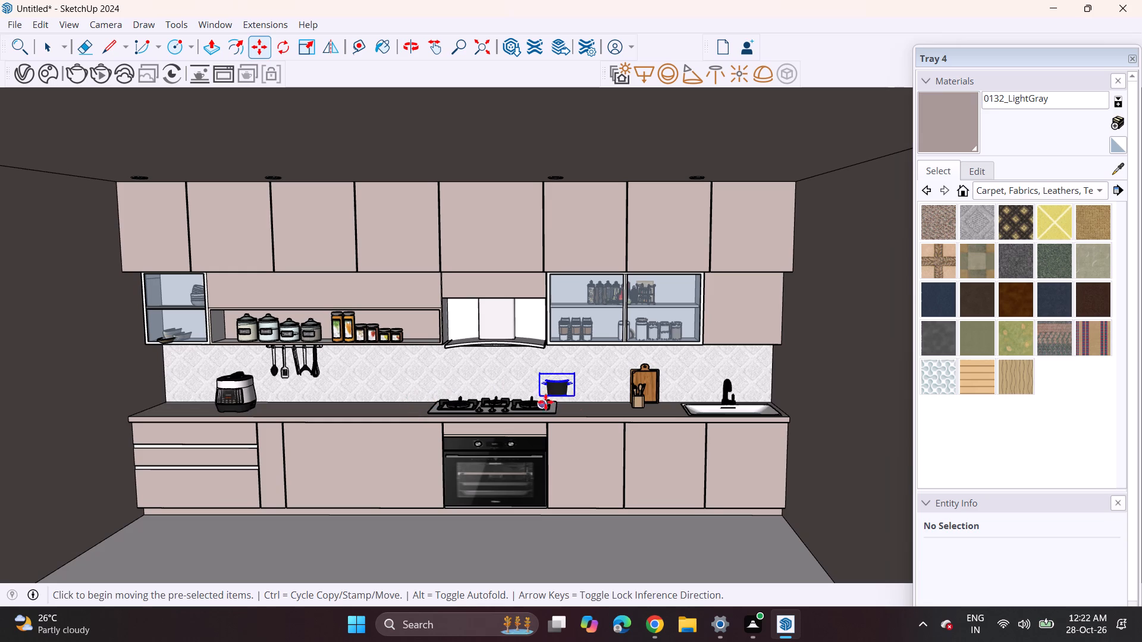
Move the pot onto the cooktop's burner nearest the sink.
{"action": "left_click", "coordinate": [570, 394]}
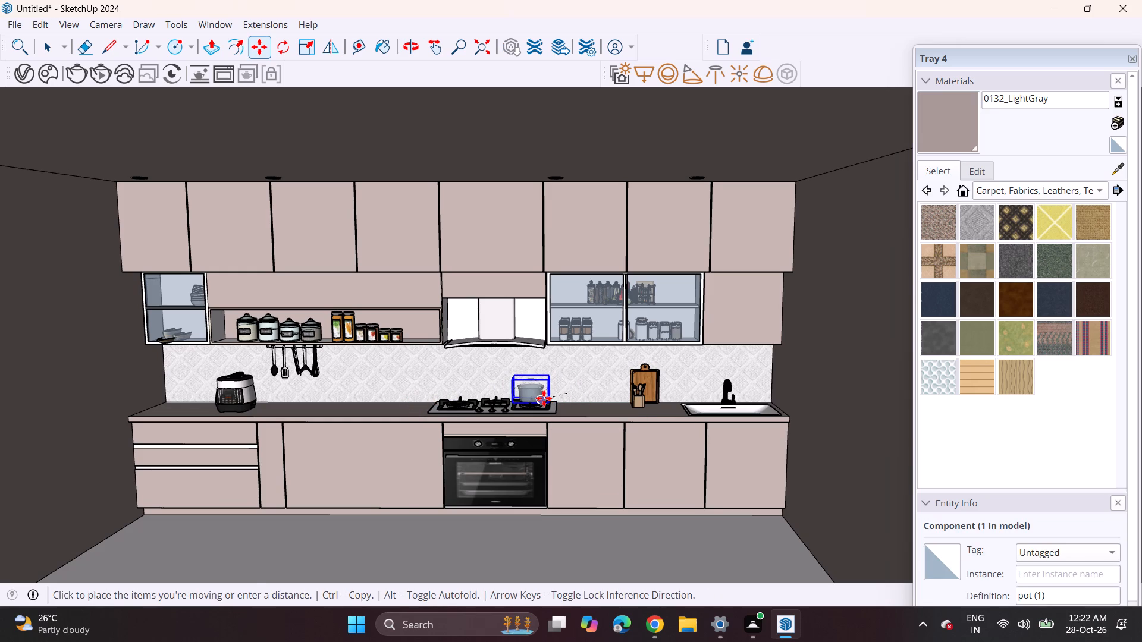
{"action": "left_click", "coordinate": [544, 398]}
Explode the pot component and its nested component into separate parts.
{"action": "scroll", "coordinate": [555, 399], "scroll_direction": "up", "scroll_amount": 15}
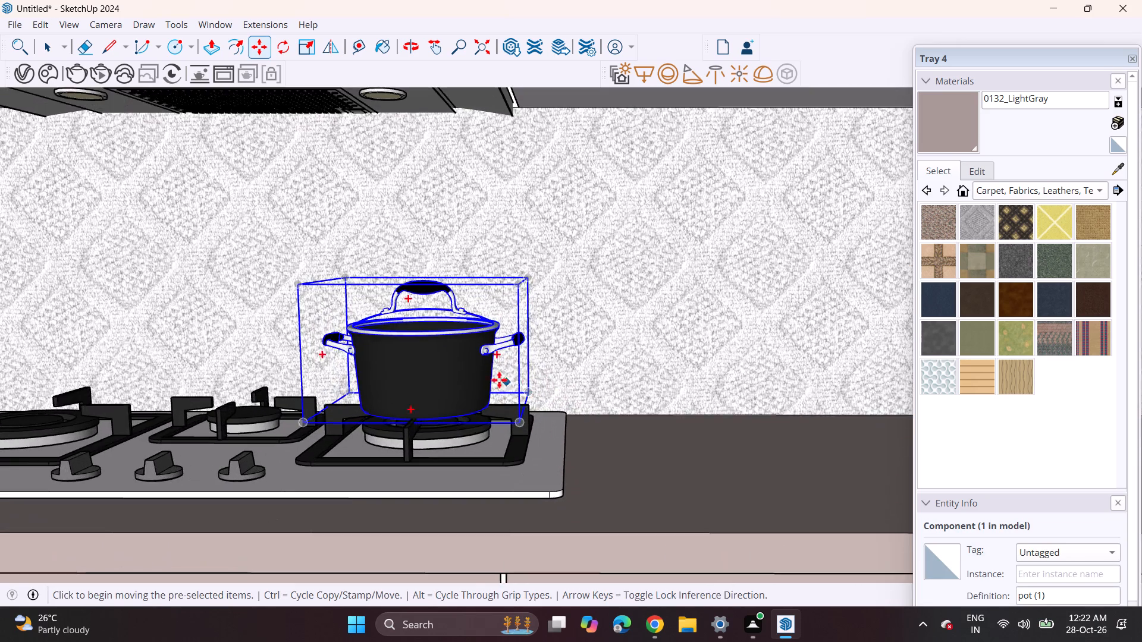
{"action": "scroll", "coordinate": [491, 379], "scroll_direction": "up", "scroll_amount": 7}
{"action": "key", "text": "space"}
{"action": "left_click", "coordinate": [444, 376]}
{"action": "right_click", "coordinate": [439, 376]}
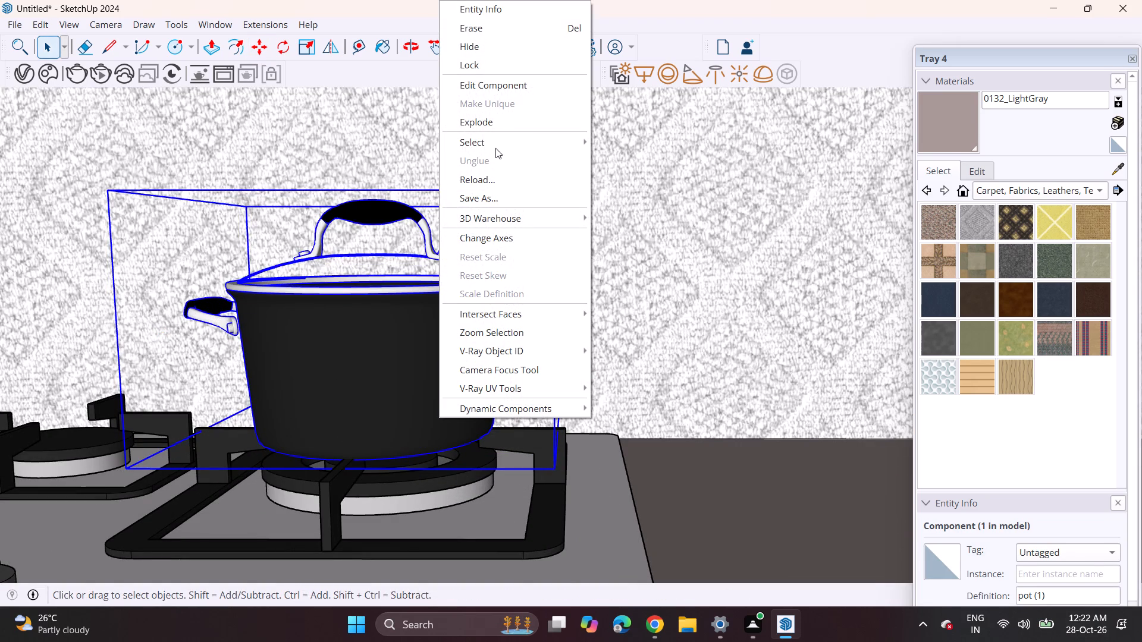
{"action": "left_click", "coordinate": [492, 122]}
{"action": "left_click", "coordinate": [423, 360]}
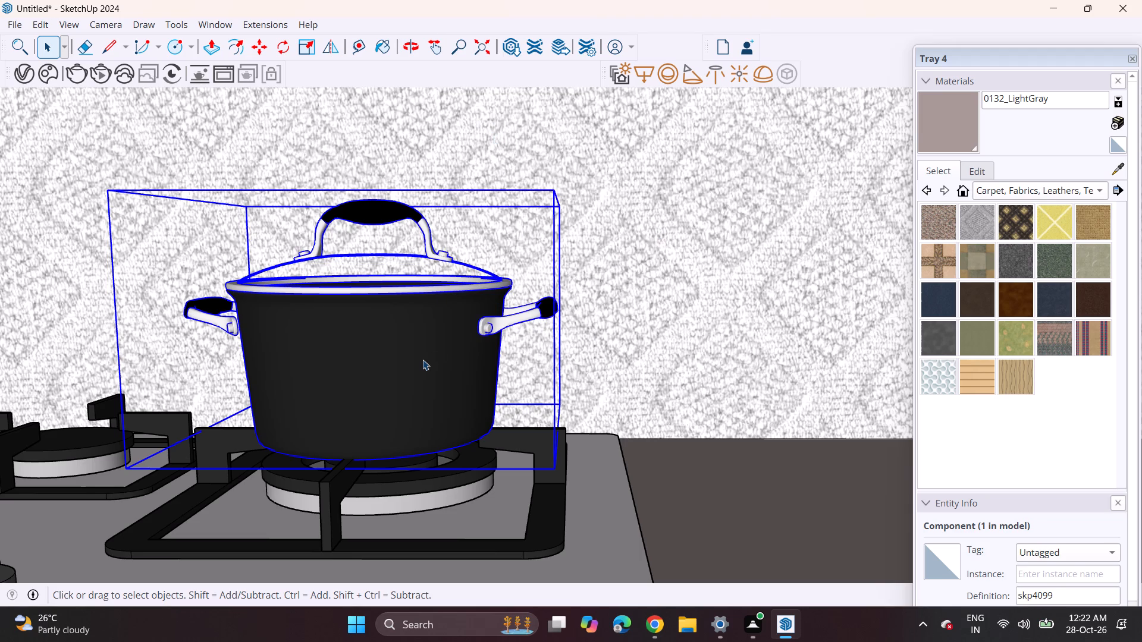
{"action": "right_click", "coordinate": [423, 360]}
{"action": "left_click", "coordinate": [454, 125]}
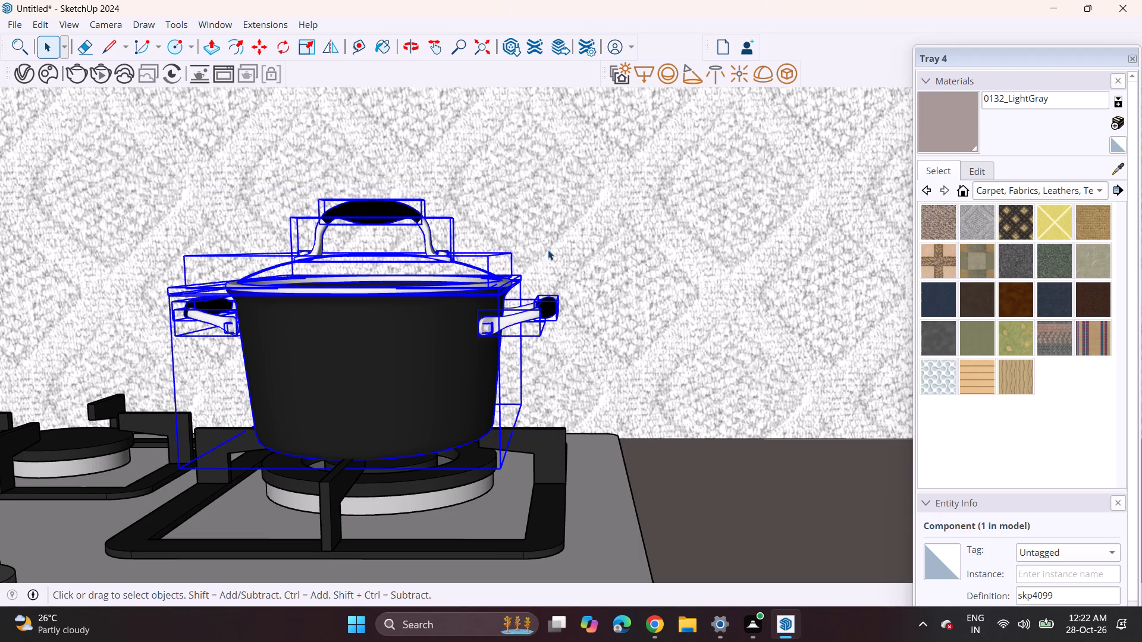
Paint the selected pot parts with Metal Corrugated Shiny from the Metal collection.
{"action": "left_click", "coordinate": [994, 188]}
{"action": "left_click", "coordinate": [963, 248]}
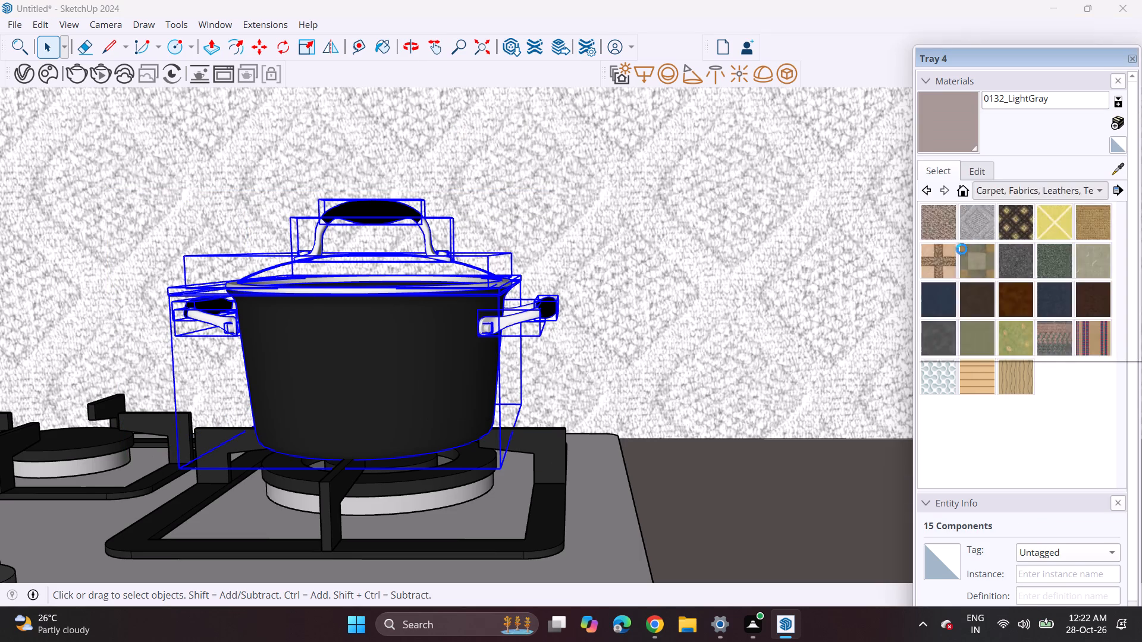
{"action": "left_click", "coordinate": [1014, 218]}
{"action": "left_click", "coordinate": [439, 395]}
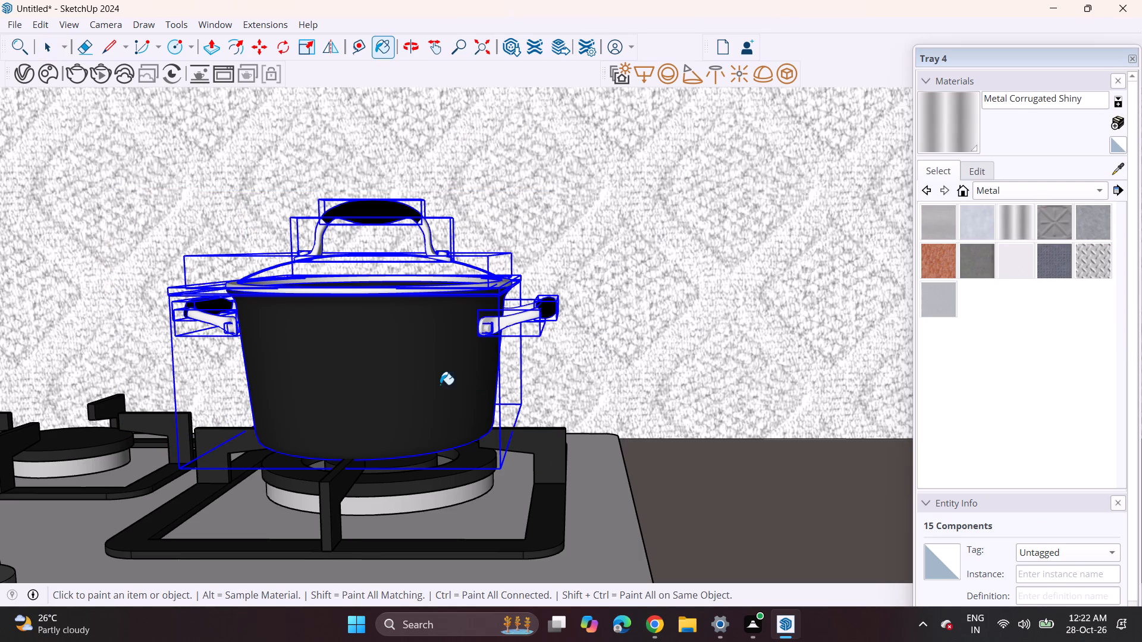
Make the selected pot parts into a single component, keeping the default settings.
{"action": "key", "text": "space"}
{"action": "right_click", "coordinate": [432, 385]}
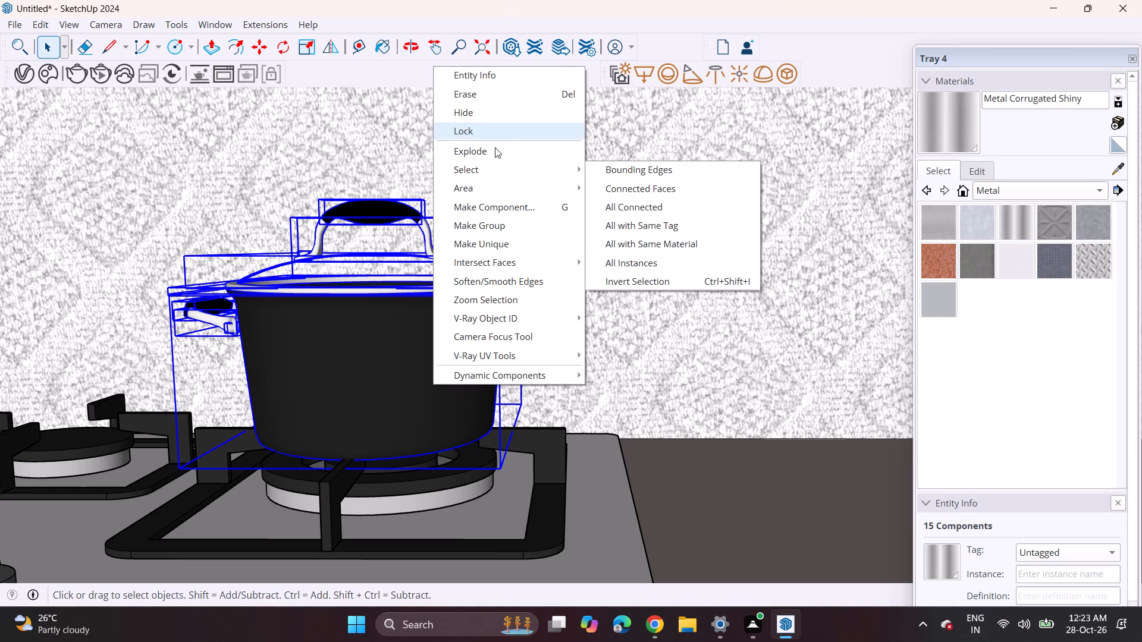
{"action": "left_click", "coordinate": [497, 209]}
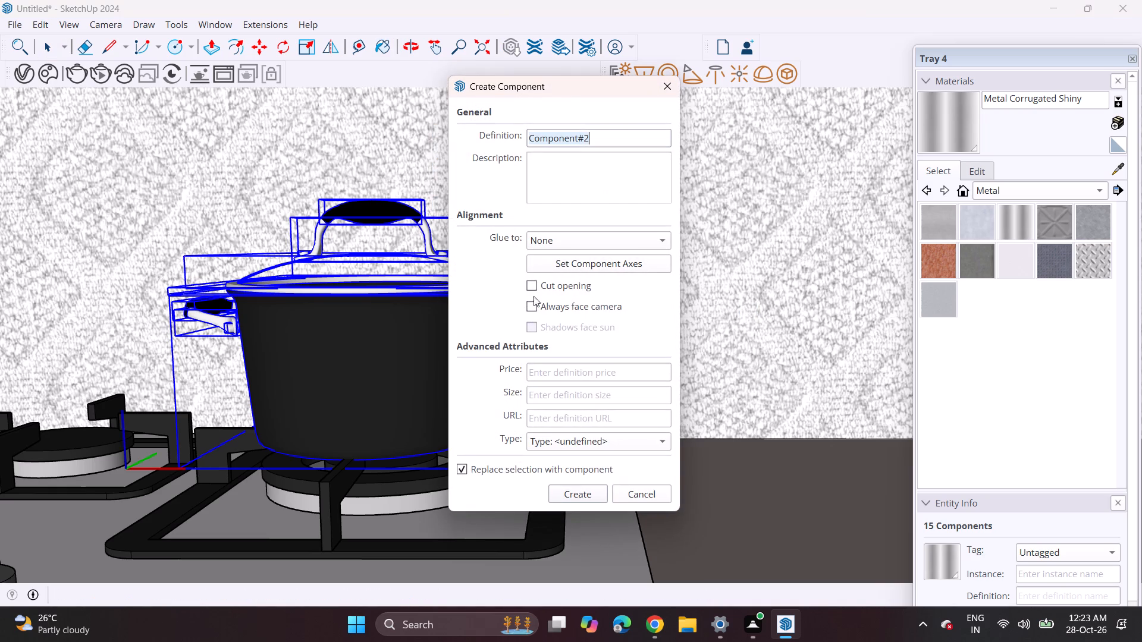
{"action": "left_click", "coordinate": [571, 499]}
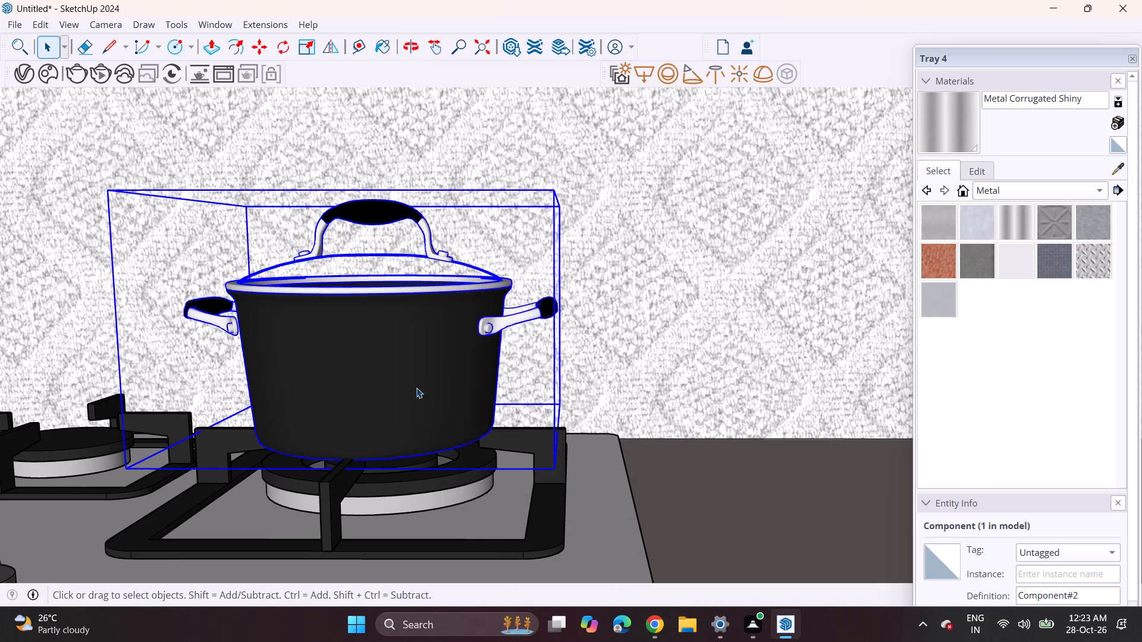
Open the pot component for editing and apply Metal Corrugated Shiny to its body and lid.
{"action": "left_click", "coordinate": [416, 388]}
{"action": "right_click", "coordinate": [416, 388]}
{"action": "left_click", "coordinate": [470, 85]}
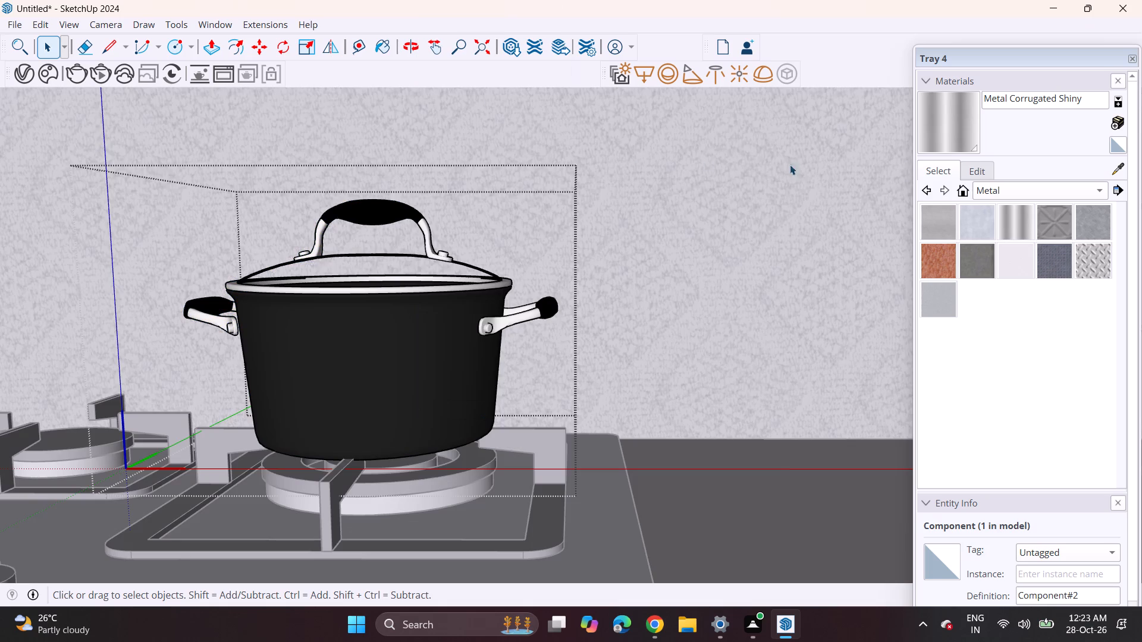
{"action": "left_click", "coordinate": [1005, 232]}
{"action": "left_click", "coordinate": [385, 396]}
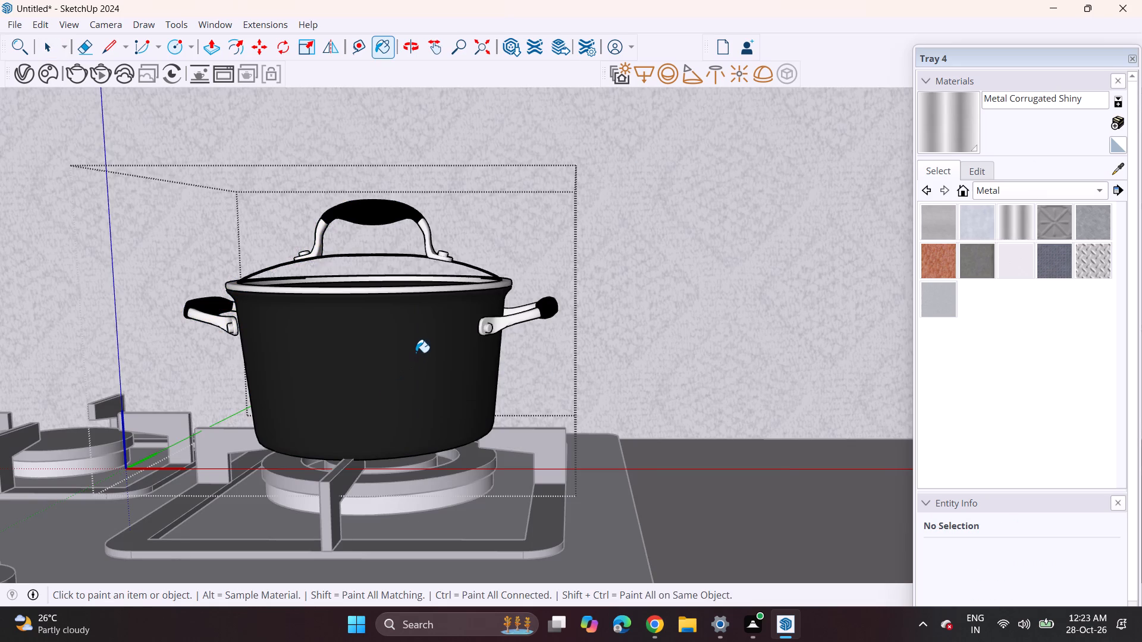
{"action": "left_click", "coordinate": [416, 351]}
{"action": "middle_click_drag", "start_coordinate": [418, 331], "coordinate": [538, 410]}
{"action": "left_click", "coordinate": [469, 329]}
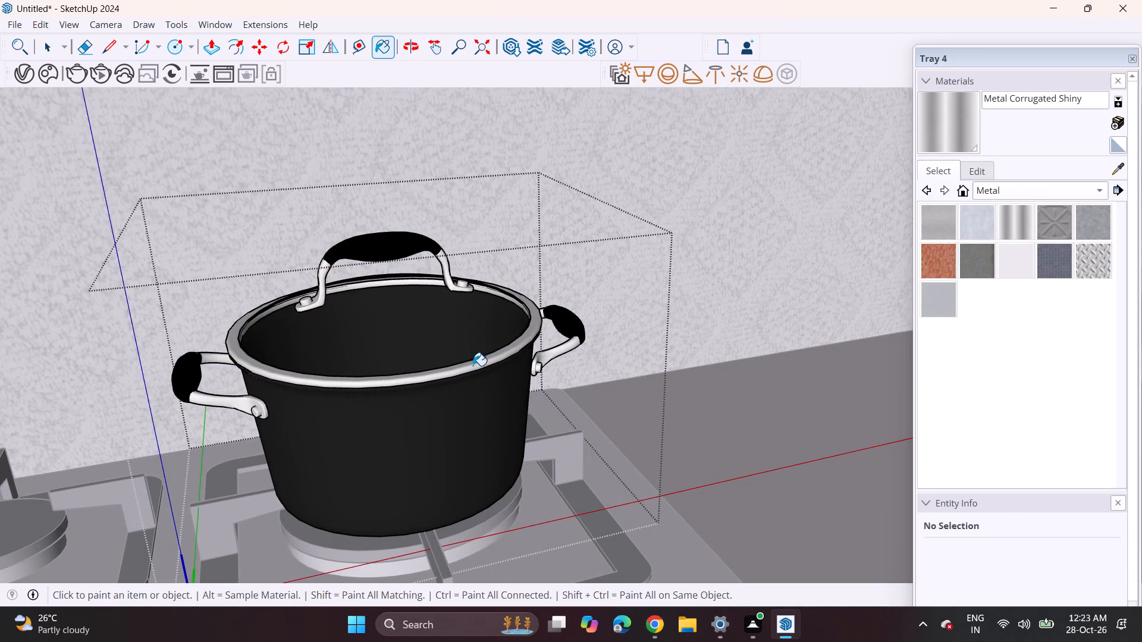
Open the pot's cylindrical body component for editing and paint it with Metal Corrugated Shiny.
{"action": "middle_click_drag", "start_coordinate": [463, 398], "coordinate": [414, 384]}
{"action": "scroll", "coordinate": [423, 391], "scroll_direction": "up", "scroll_amount": 1}
{"action": "key", "text": "space"}
{"action": "left_click", "coordinate": [394, 398]}
{"action": "right_click", "coordinate": [394, 398]}
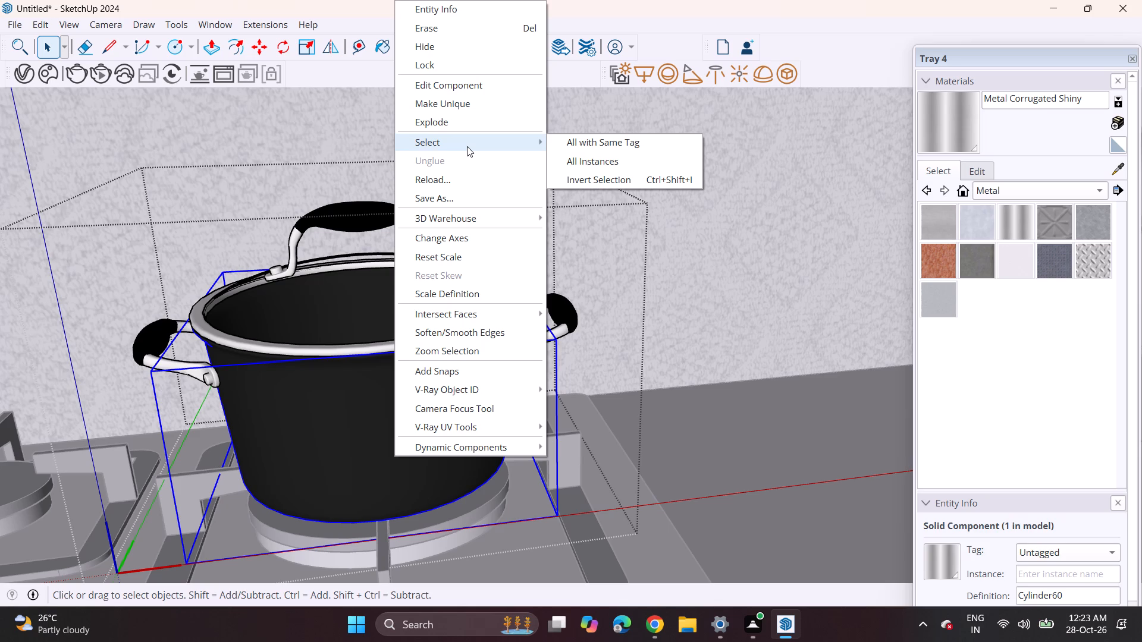
{"action": "left_click", "coordinate": [470, 90]}
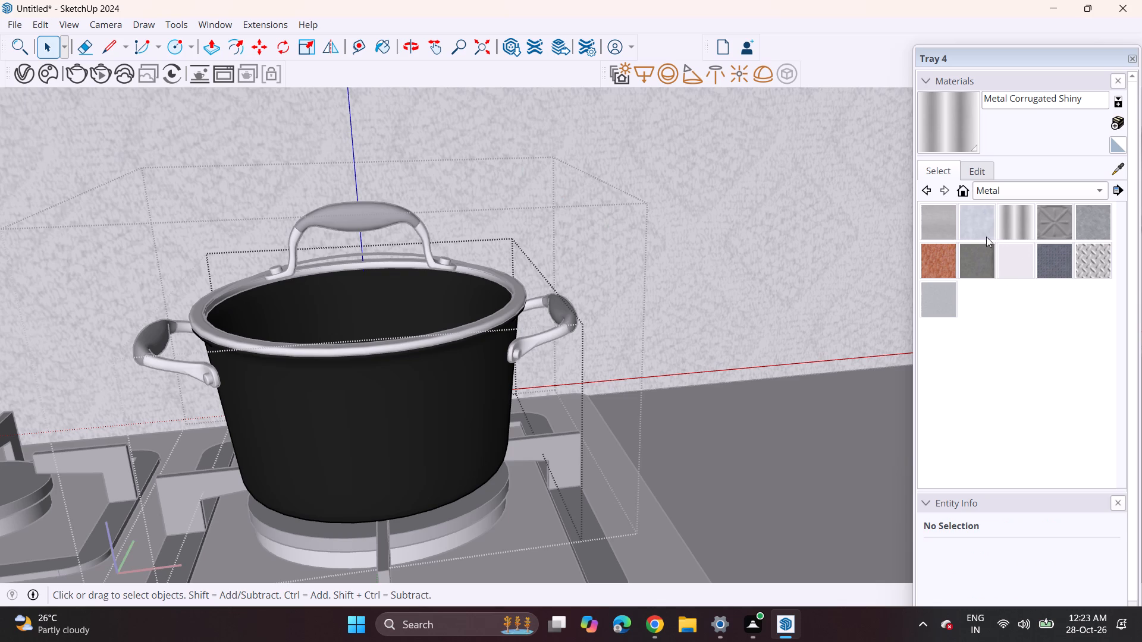
{"action": "left_click", "coordinate": [1004, 215]}
{"action": "left_click", "coordinate": [366, 373]}
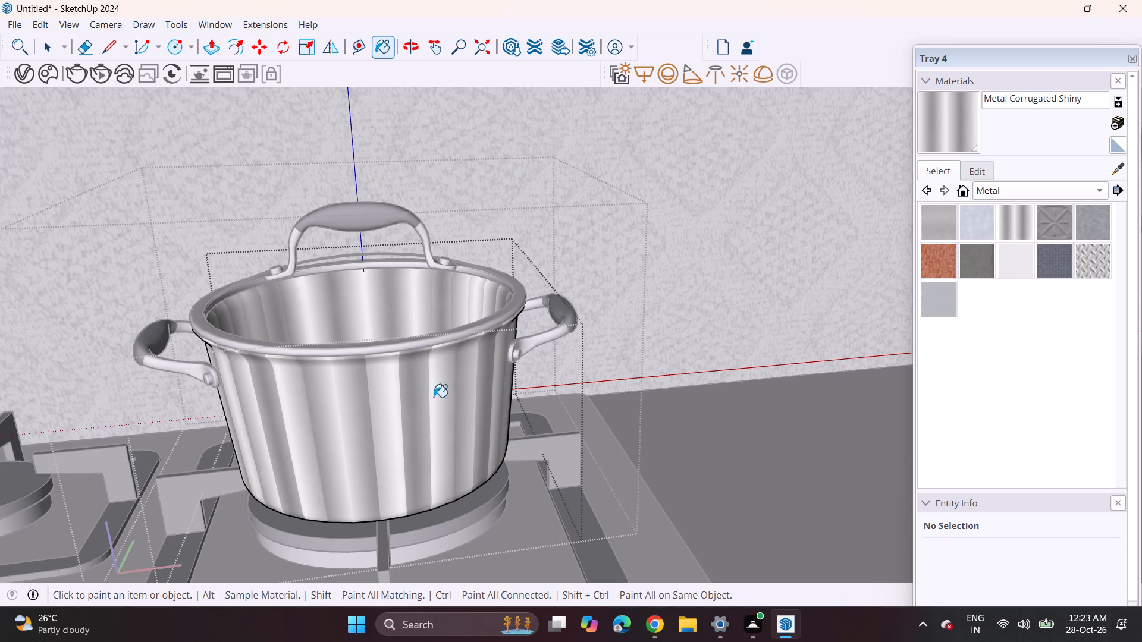
{"action": "middle_click_drag", "start_coordinate": [430, 392], "coordinate": [406, 355]}
{"action": "key", "text": "space"}
{"action": "left_click", "coordinate": [652, 427]}
{"action": "scroll", "coordinate": [642, 439], "scroll_direction": "down", "scroll_amount": 3}
{"action": "left_click", "coordinate": [680, 450]}
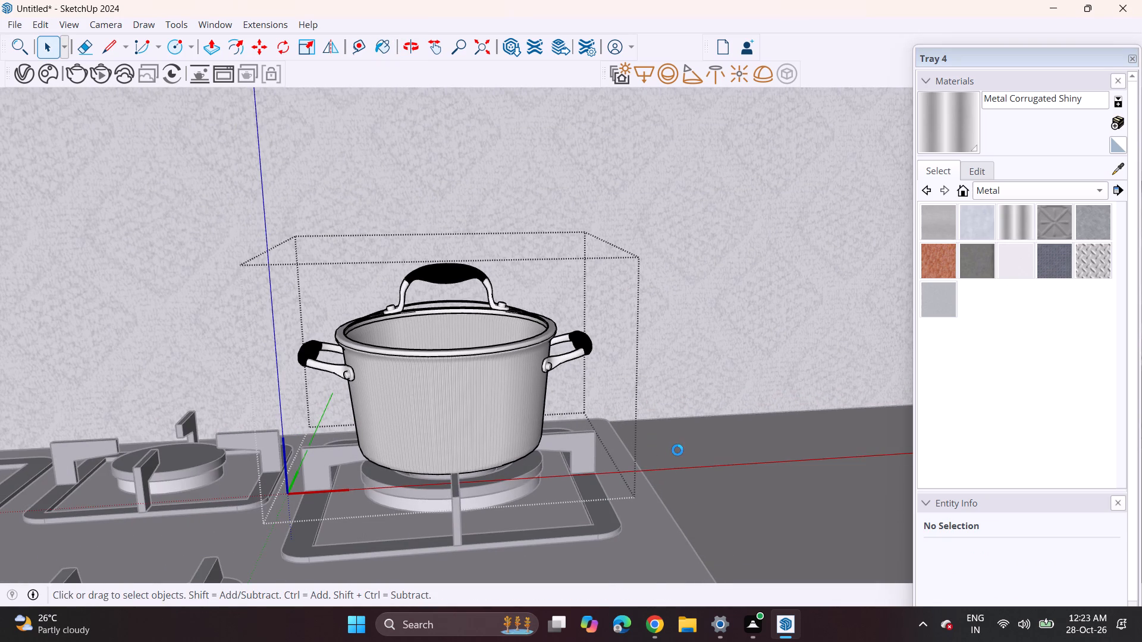
Review the full kitchen elevation and browse the Wood material collection.
{"action": "middle_click_drag", "start_coordinate": [663, 478], "coordinate": [616, 427]}
{"action": "scroll", "coordinate": [611, 416], "scroll_direction": "down", "scroll_amount": 10}
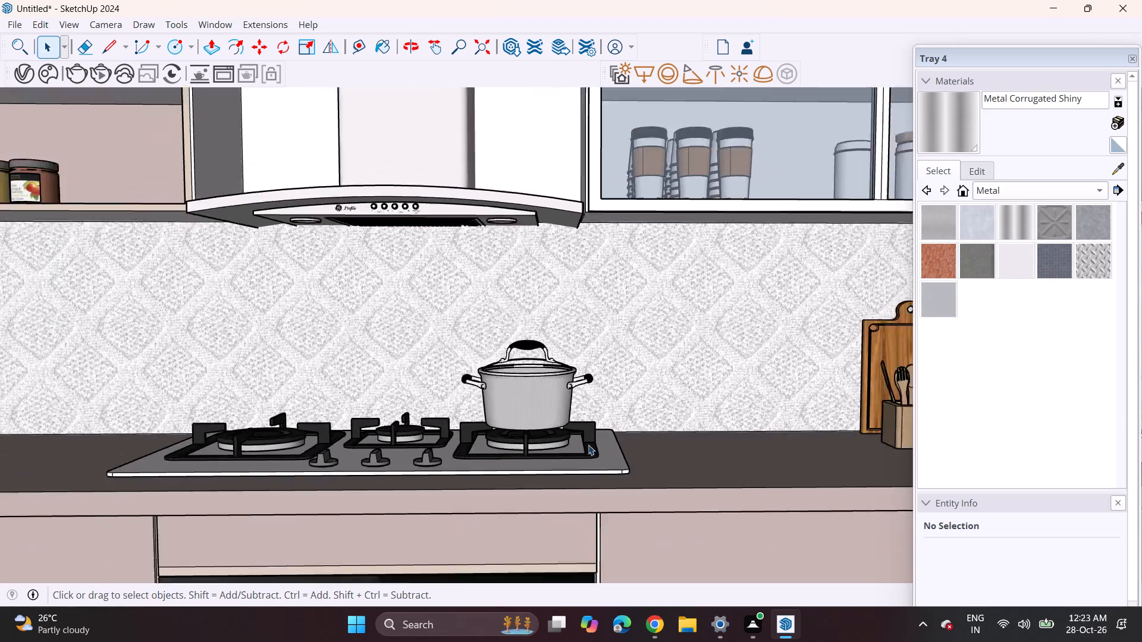
{"action": "scroll", "coordinate": [588, 445], "scroll_direction": "down", "scroll_amount": 2}
{"action": "scroll", "coordinate": [587, 449], "scroll_direction": "up", "scroll_amount": 1}
{"action": "scroll", "coordinate": [584, 468], "scroll_direction": "down", "scroll_amount": 8}
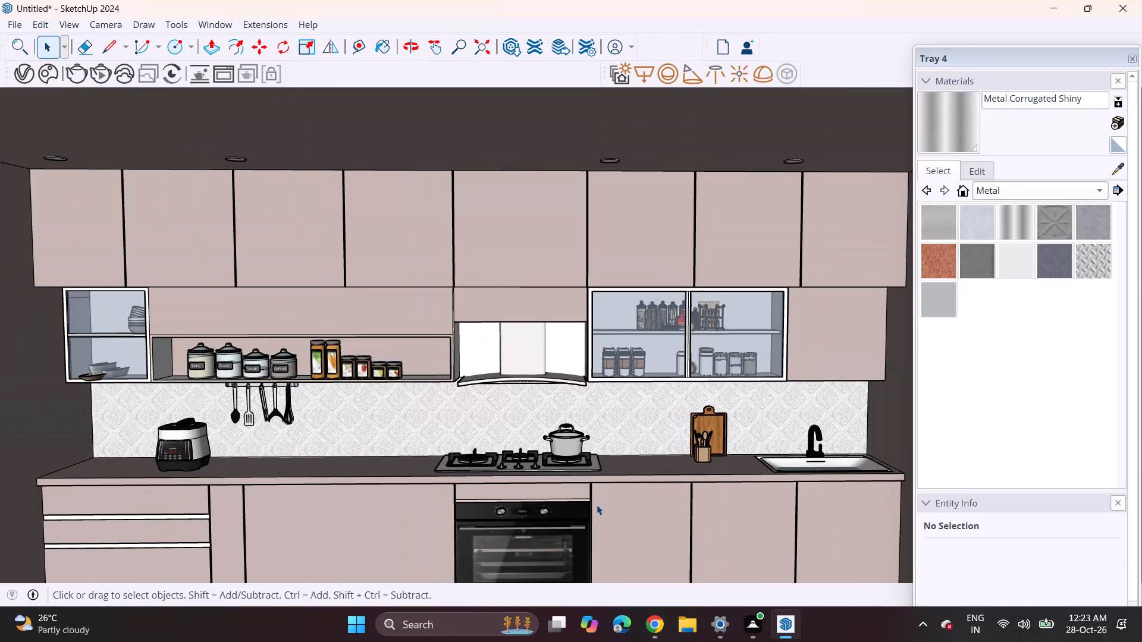
{"action": "middle_click_drag", "start_coordinate": [573, 487], "coordinate": [560, 459]}
{"action": "scroll", "coordinate": [563, 489], "scroll_direction": "down", "scroll_amount": 6}
{"action": "middle_click_drag", "start_coordinate": [573, 520], "coordinate": [493, 510]}
{"action": "scroll", "coordinate": [572, 520], "scroll_direction": "up", "scroll_amount": 1}
{"action": "scroll", "coordinate": [493, 509], "scroll_direction": "down", "scroll_amount": 1, "text": "shift"}
{"action": "middle_click_drag", "start_coordinate": [497, 509], "coordinate": [529, 515]}
{"action": "scroll", "coordinate": [532, 515], "scroll_direction": "up", "scroll_amount": 1}
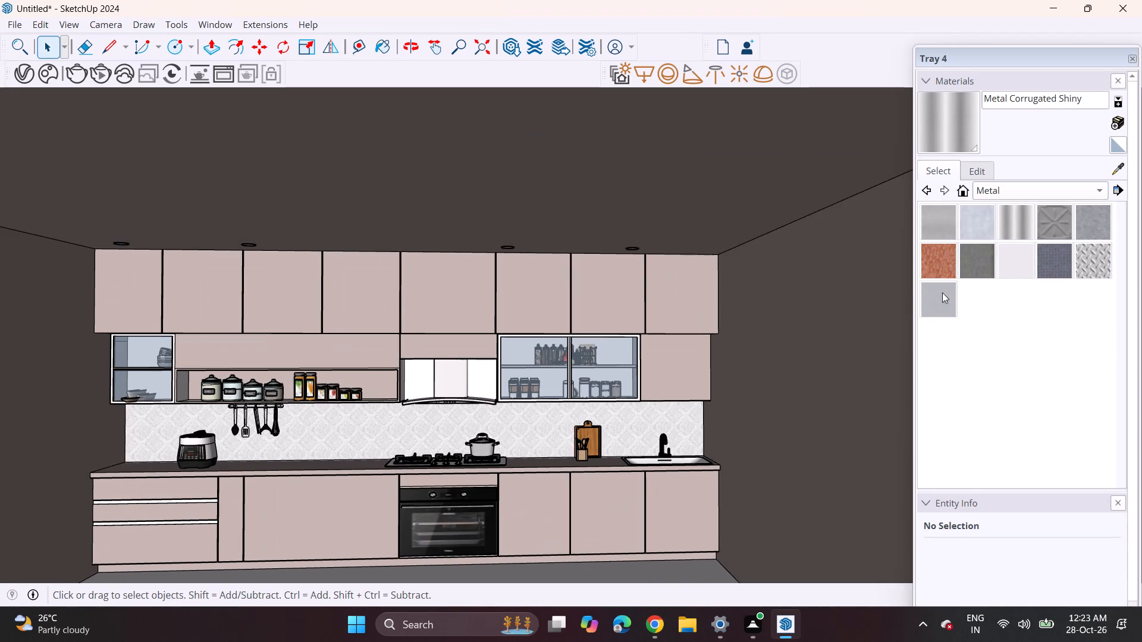
{"action": "left_click", "coordinate": [996, 194]}
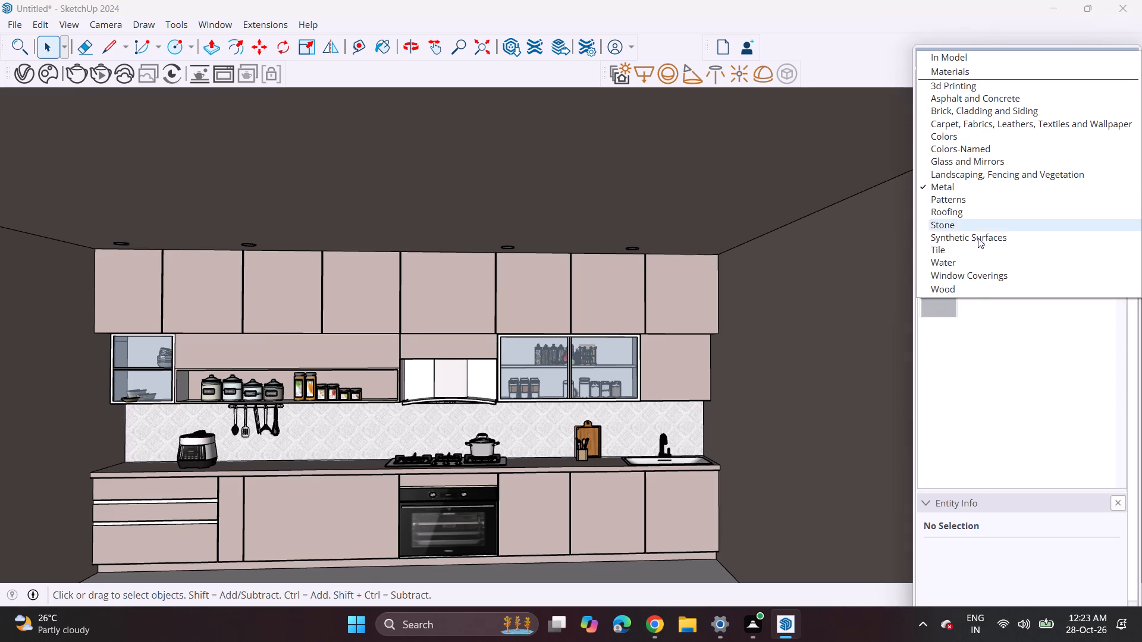
{"action": "left_click", "coordinate": [975, 288]}
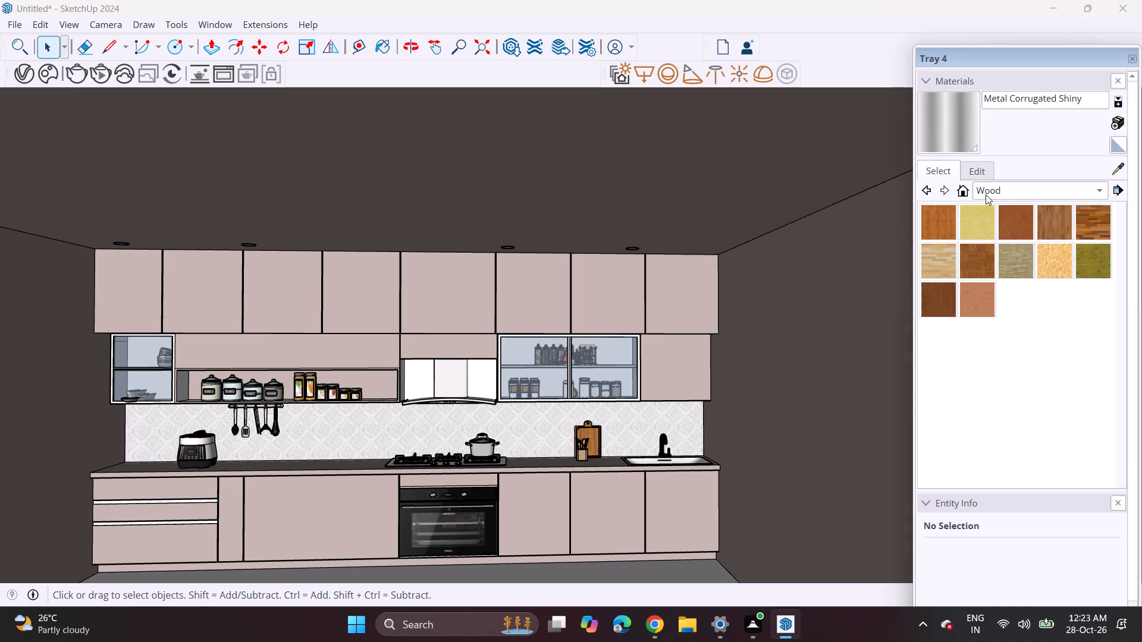
{"action": "left_click", "coordinate": [986, 194]}
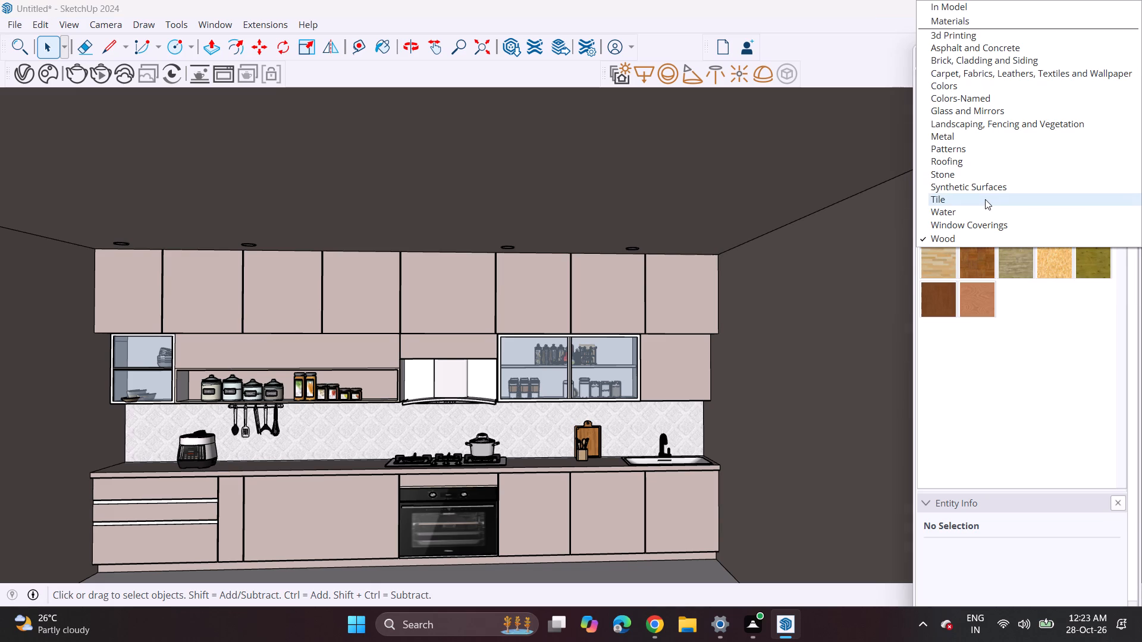
{"action": "left_click", "coordinate": [853, 207]}
Move the double glass door group down and aside from the niche beside the hood to expose its interior.
{"action": "left_click", "coordinate": [640, 388]}
{"action": "key", "text": "m"}
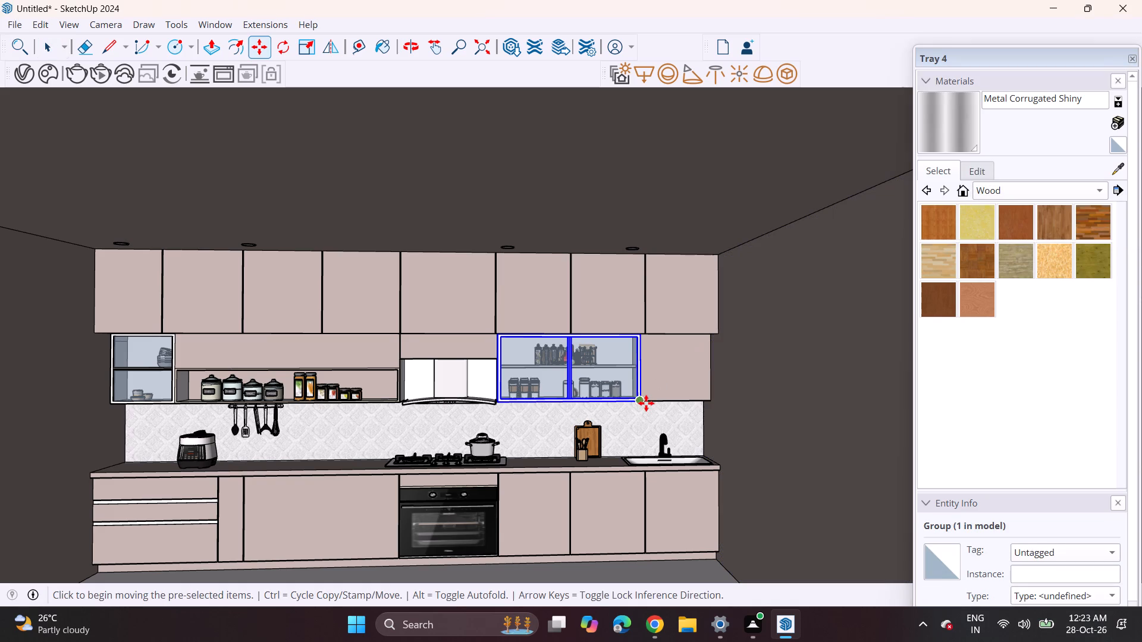
{"action": "left_click", "coordinate": [646, 403]}
{"action": "left_click", "coordinate": [666, 436]}
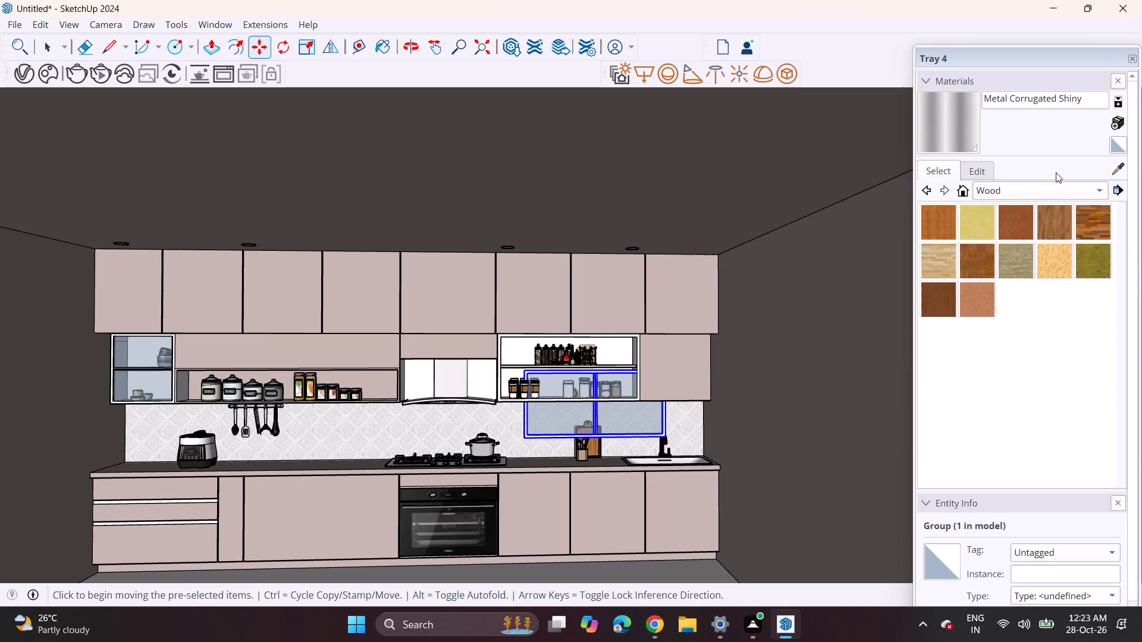
Sample 0132_LightGray from an upper cabinet front and paint the interior faces of the niche beside the hood.
{"action": "left_click", "coordinate": [1110, 172]}
{"action": "left_click", "coordinate": [688, 287]}
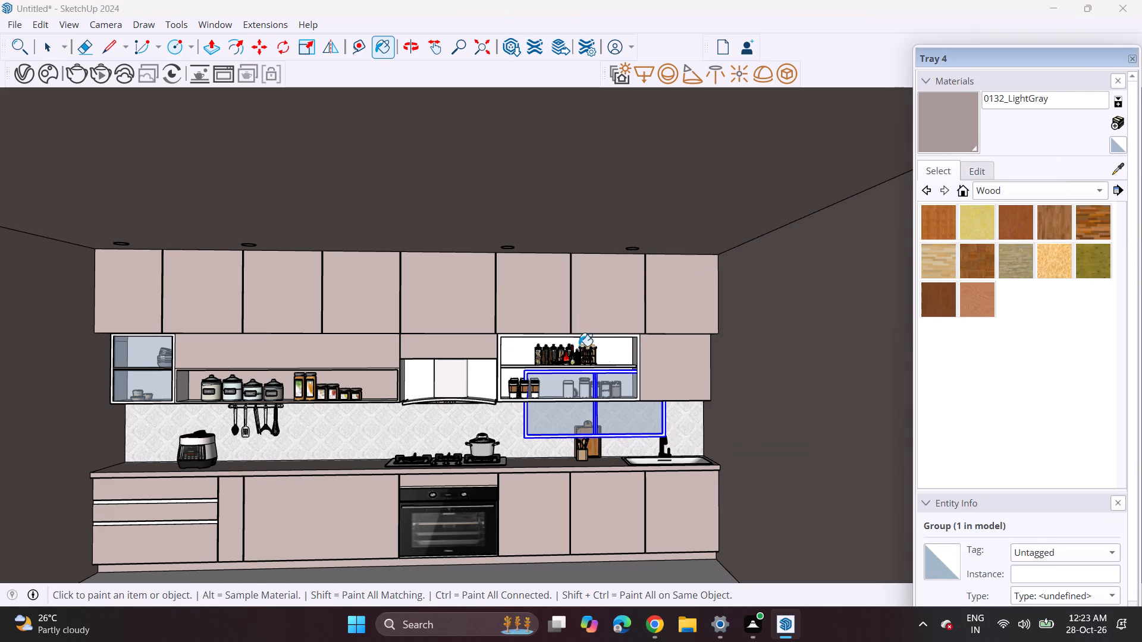
{"action": "left_click", "coordinate": [620, 360]}
{"action": "left_click", "coordinate": [638, 353]}
{"action": "scroll", "coordinate": [638, 353], "scroll_direction": "up", "scroll_amount": 5}
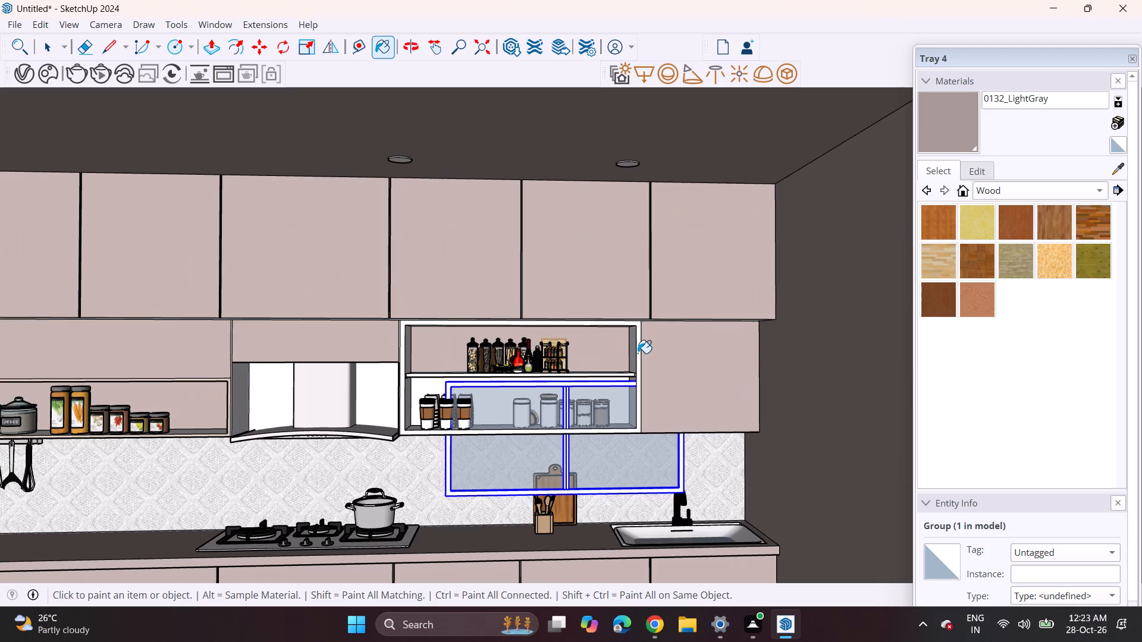
{"action": "left_click", "coordinate": [635, 352]}
{"action": "scroll", "coordinate": [635, 352], "scroll_direction": "up", "scroll_amount": 4}
{"action": "left_click", "coordinate": [615, 392]}
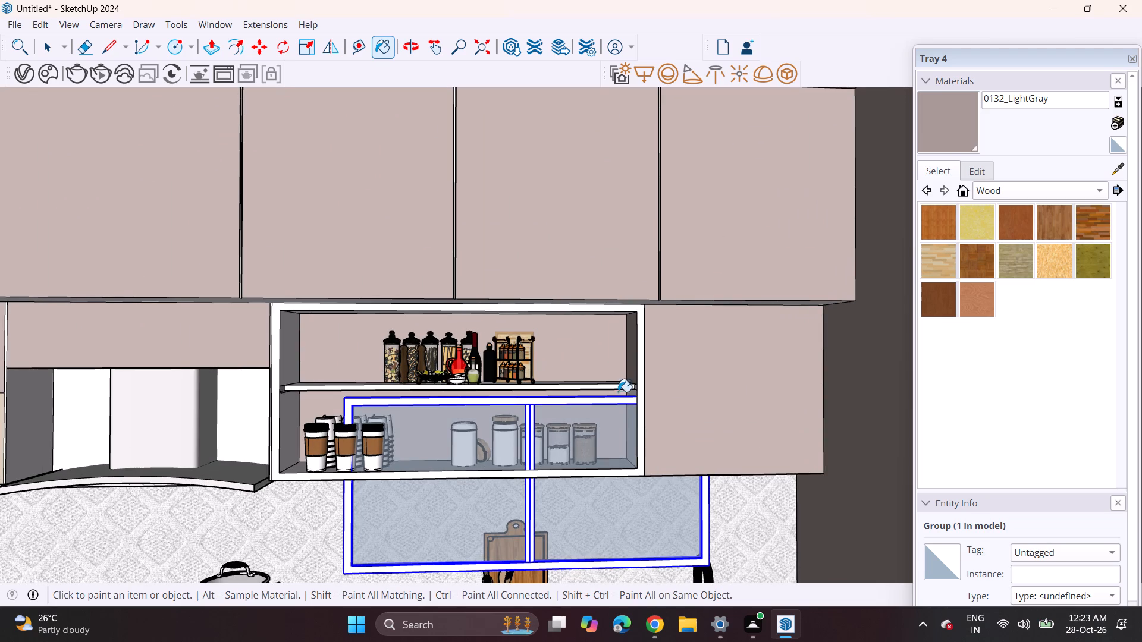
{"action": "left_click", "coordinate": [628, 394]}
{"action": "left_click", "coordinate": [378, 387]}
{"action": "scroll", "coordinate": [378, 387], "scroll_direction": "down", "scroll_amount": 5}
Move the single glass door group down and aside from the bowl niche at the far end of the wall units.
{"action": "middle_click_drag", "start_coordinate": [341, 375], "coordinate": [780, 313], "text": "shift"}
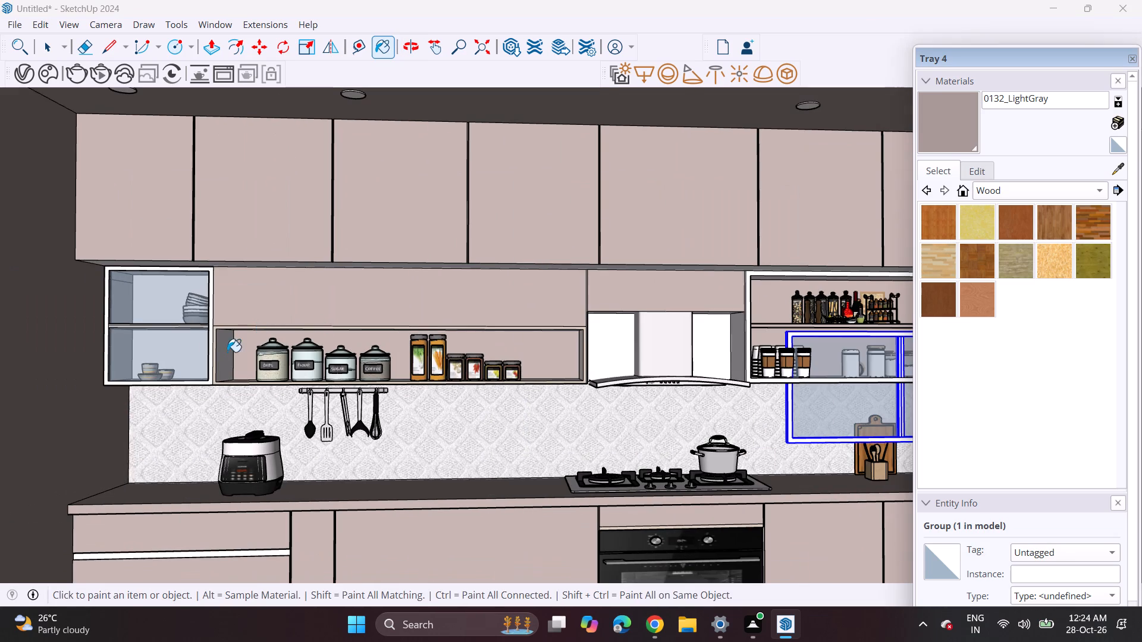
{"action": "key", "text": "space"}
{"action": "left_click", "coordinate": [188, 377]}
{"action": "key", "text": "m"}
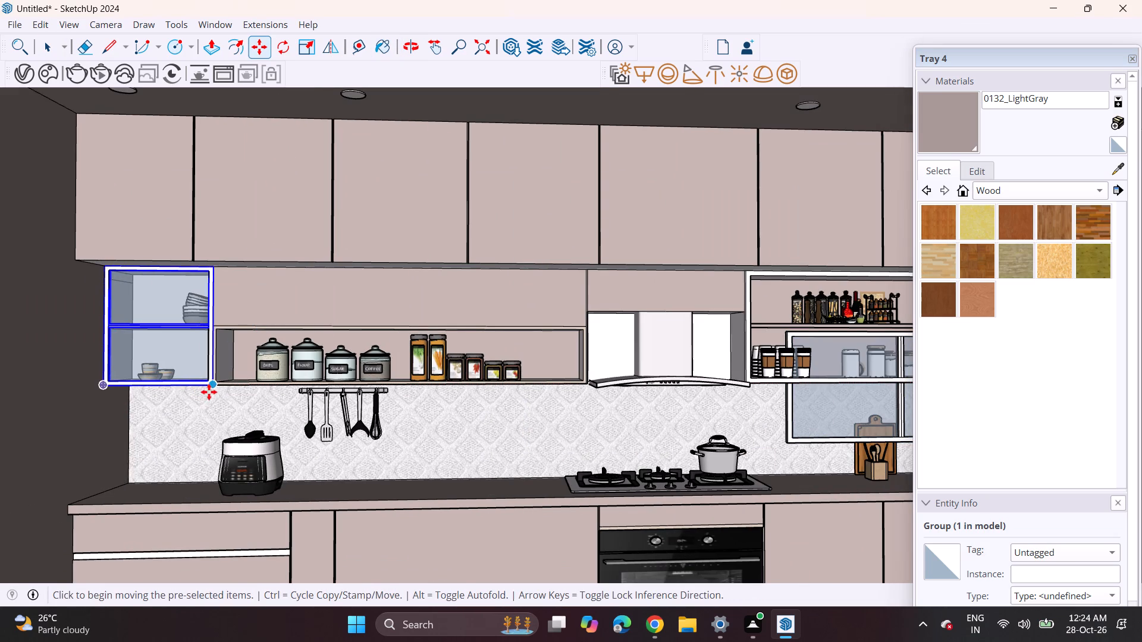
{"action": "left_click", "coordinate": [212, 393]}
{"action": "left_click", "coordinate": [278, 435]}
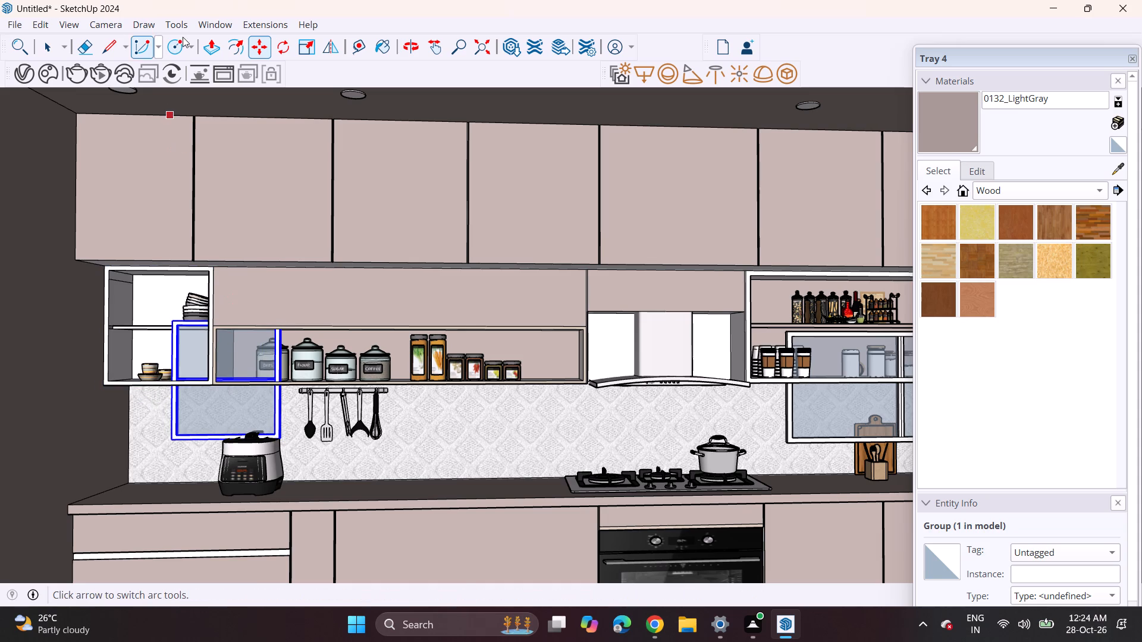
Paint the back and outer side wall of both bowl niche compartments with 0132_LightGray.
{"action": "left_click", "coordinate": [965, 114]}
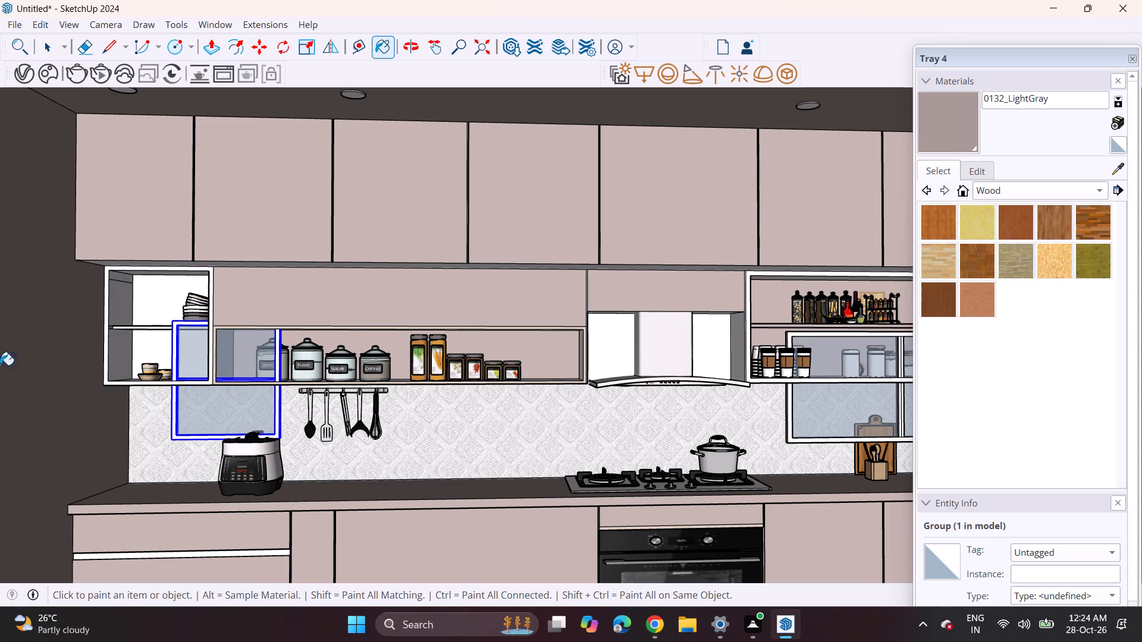
{"action": "left_click", "coordinate": [146, 315]}
{"action": "left_click", "coordinate": [126, 307]}
{"action": "left_click", "coordinate": [120, 284]}
{"action": "left_click", "coordinate": [132, 278]}
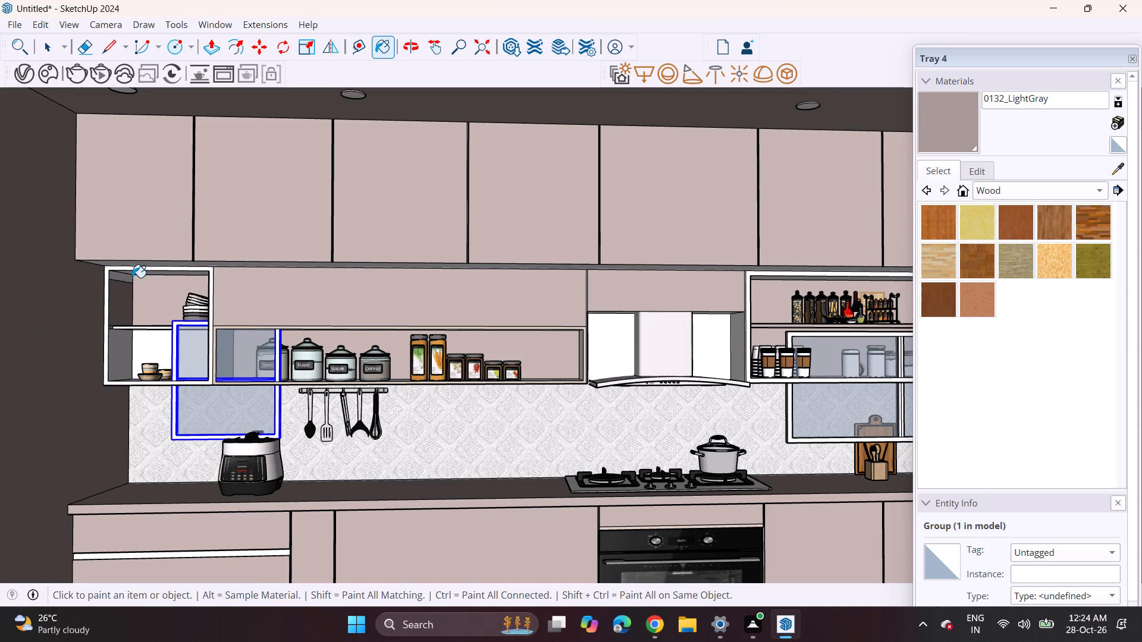
{"action": "left_click", "coordinate": [140, 307]}
{"action": "left_click", "coordinate": [136, 346]}
{"action": "left_click", "coordinate": [128, 349]}
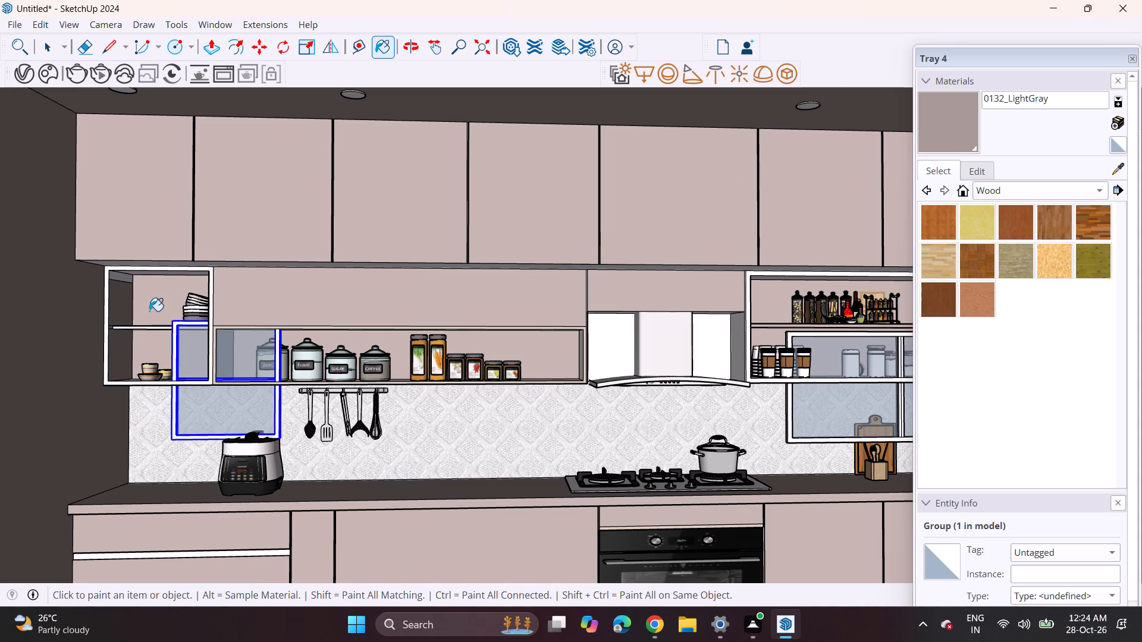
Paint the bowl niche's inner side wall, next to the jar shelf, with 0132_LightGray.
{"action": "middle_click_drag", "start_coordinate": [155, 312], "coordinate": [344, 307]}
{"action": "scroll", "coordinate": [273, 291], "scroll_direction": "up", "scroll_amount": 1}
{"action": "middle_click_drag", "start_coordinate": [139, 311], "coordinate": [0, 336]}
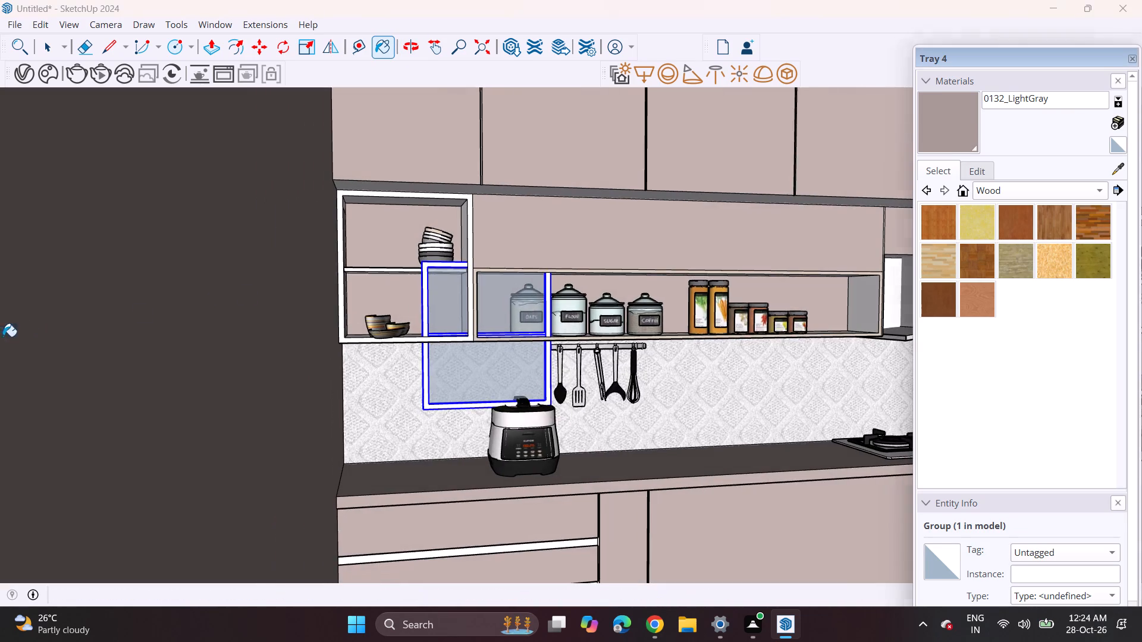
{"action": "scroll", "coordinate": [356, 254], "scroll_direction": "up", "scroll_amount": 9}
{"action": "left_click", "coordinate": [541, 231]}
{"action": "middle_click_drag", "start_coordinate": [545, 275], "coordinate": [601, 316]}
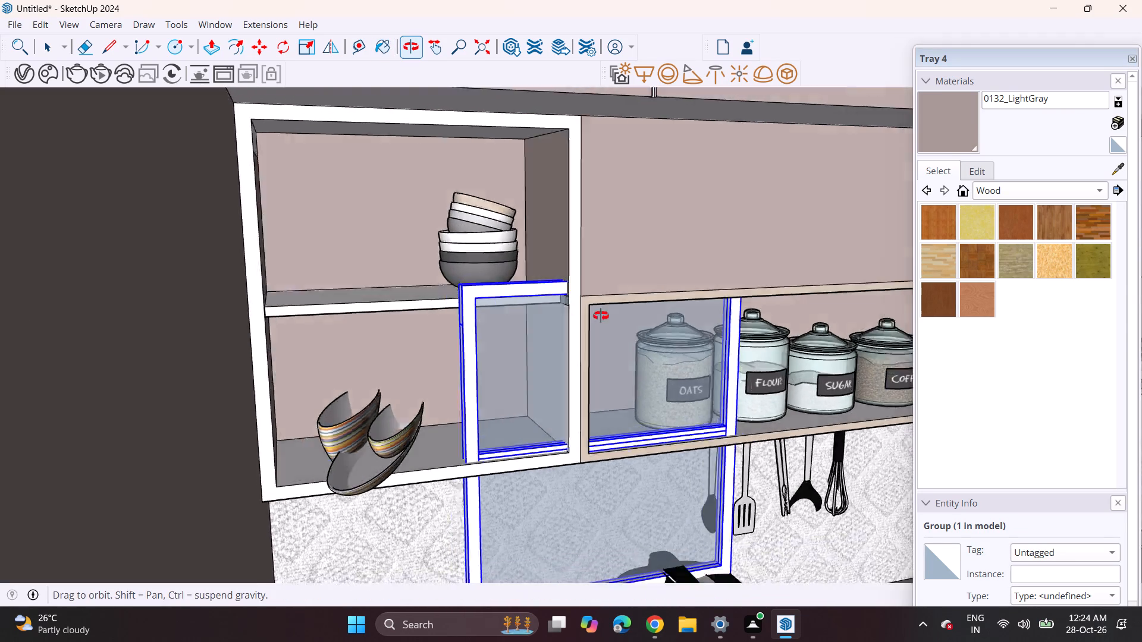
{"action": "middle_click_drag", "start_coordinate": [601, 316], "coordinate": [520, 320]}
{"action": "scroll", "coordinate": [455, 370], "scroll_direction": "up", "scroll_amount": 13}
{"action": "middle_click_drag", "start_coordinate": [426, 379], "coordinate": [535, 379]}
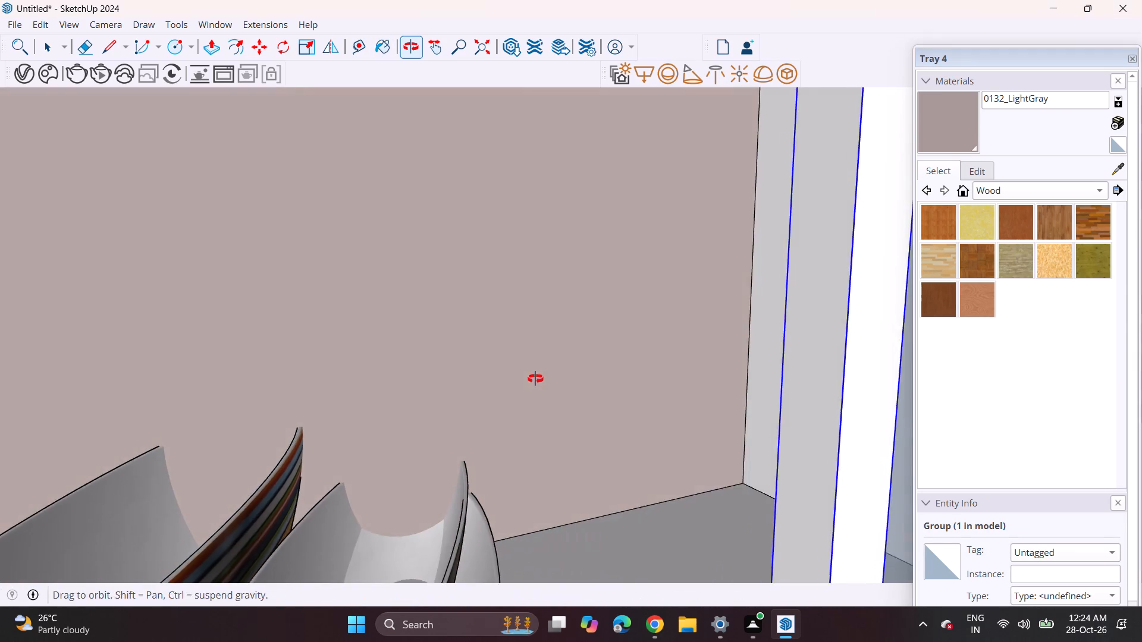
{"action": "middle_click_drag", "start_coordinate": [535, 379], "coordinate": [557, 379]}
{"action": "scroll", "coordinate": [559, 379], "scroll_direction": "up", "scroll_amount": 1}
{"action": "left_click", "coordinate": [798, 339]}
Move the single glass door group back onto the front of the bowl niche.
{"action": "middle_click_drag", "start_coordinate": [659, 356], "coordinate": [283, 350]}
{"action": "scroll", "coordinate": [201, 317], "scroll_direction": "down", "scroll_amount": 7}
{"action": "scroll", "coordinate": [214, 340], "scroll_direction": "up", "scroll_amount": 1}
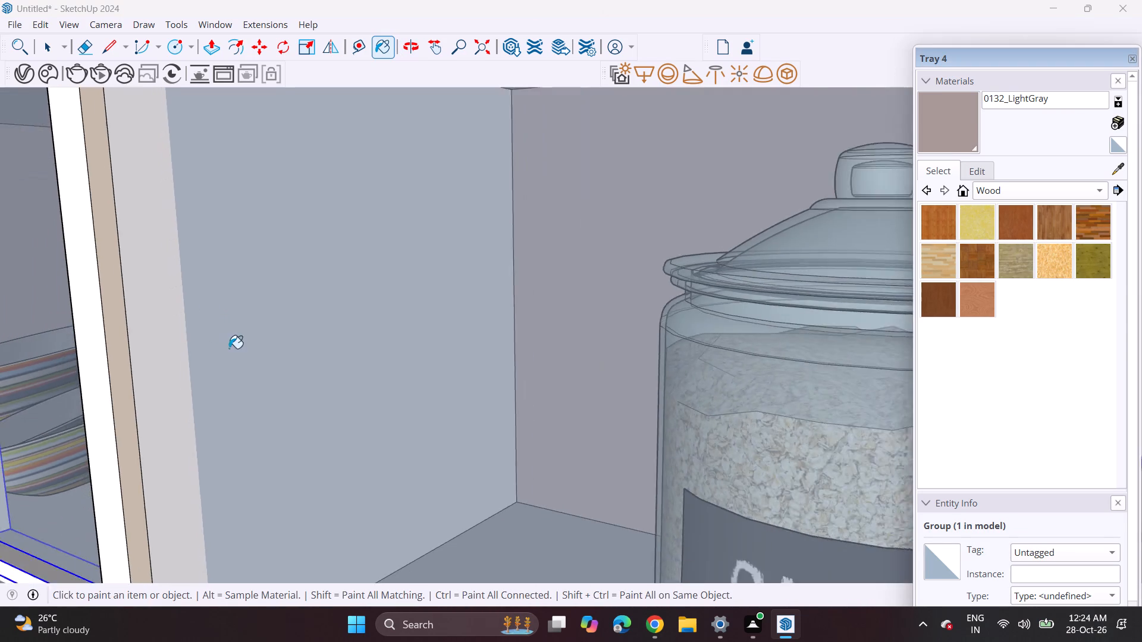
{"action": "scroll", "coordinate": [217, 345], "scroll_direction": "down", "scroll_amount": 6}
{"action": "scroll", "coordinate": [220, 345], "scroll_direction": "up", "scroll_amount": 1}
{"action": "scroll", "coordinate": [227, 344], "scroll_direction": "down", "scroll_amount": 10}
{"action": "scroll", "coordinate": [232, 350], "scroll_direction": "up", "scroll_amount": 1}
{"action": "scroll", "coordinate": [231, 350], "scroll_direction": "down", "scroll_amount": 11}
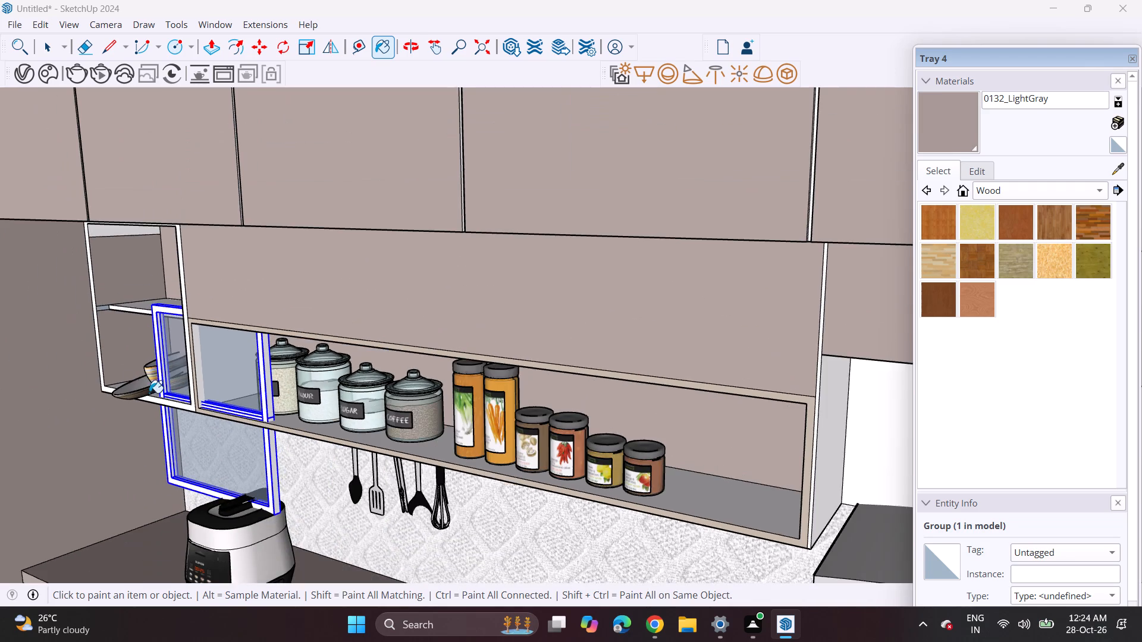
{"action": "middle_click_drag", "start_coordinate": [124, 392], "coordinate": [267, 369]}
{"action": "scroll", "coordinate": [267, 369], "scroll_direction": "up", "scroll_amount": 1}
{"action": "scroll", "coordinate": [254, 369], "scroll_direction": "down", "scroll_amount": 6}
{"action": "scroll", "coordinate": [155, 398], "scroll_direction": "up", "scroll_amount": 1}
{"action": "scroll", "coordinate": [154, 399], "scroll_direction": "down", "scroll_amount": 4}
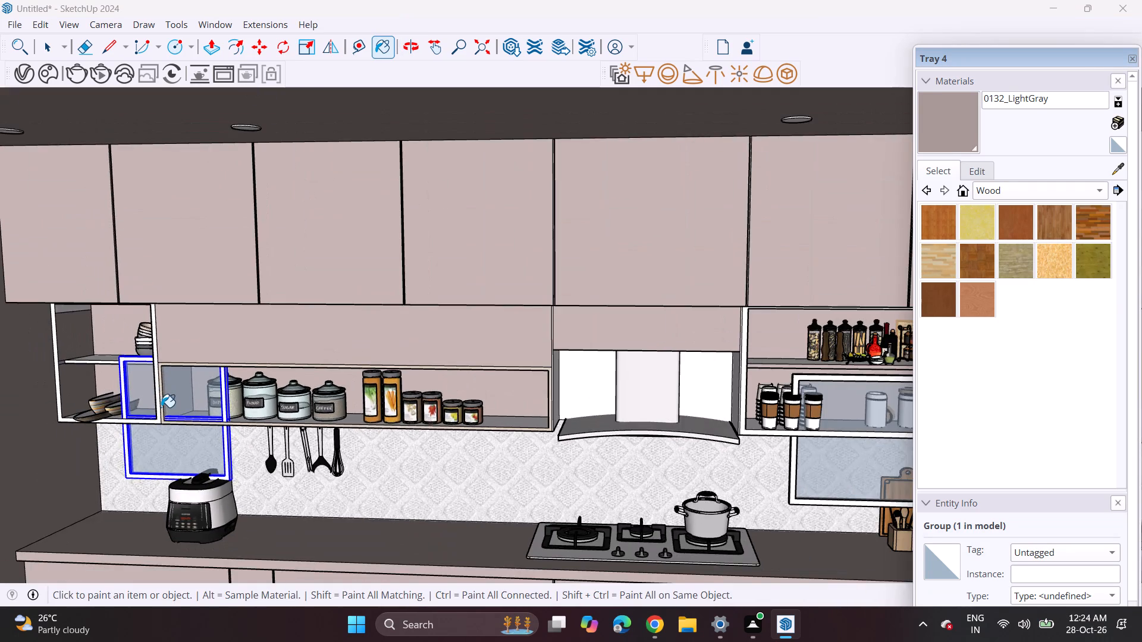
{"action": "scroll", "coordinate": [161, 408], "scroll_direction": "down", "scroll_amount": 3}
{"action": "middle_click_drag", "start_coordinate": [167, 413], "coordinate": [290, 412]}
{"action": "key", "text": "space"}
{"action": "left_click", "coordinate": [278, 427]}
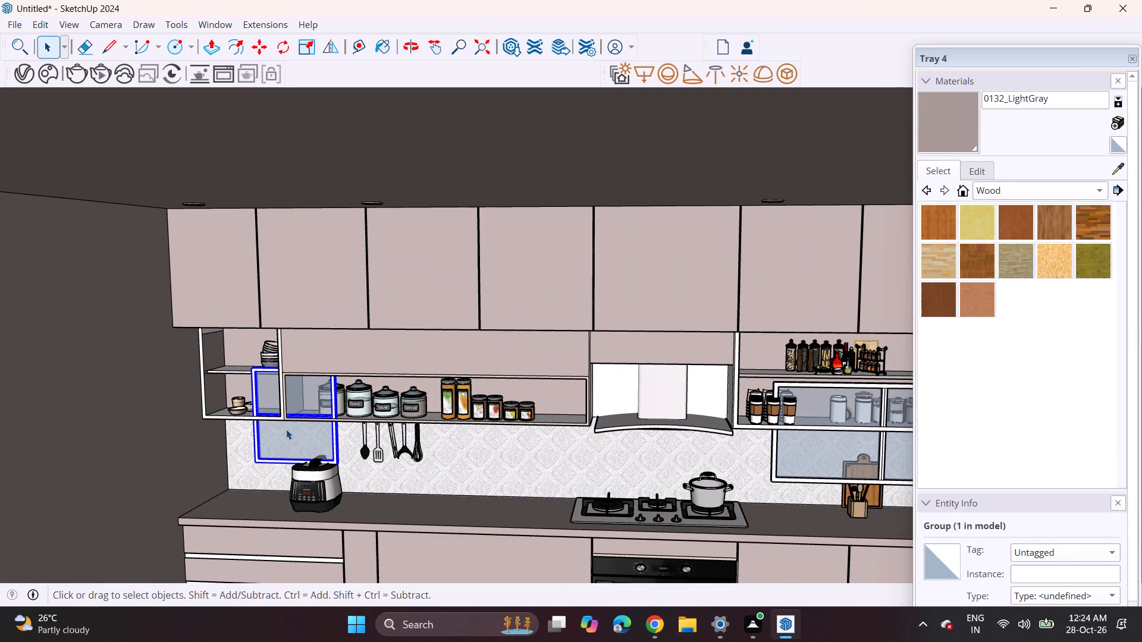
{"action": "key", "text": "m"}
{"action": "left_click", "coordinate": [345, 468]}
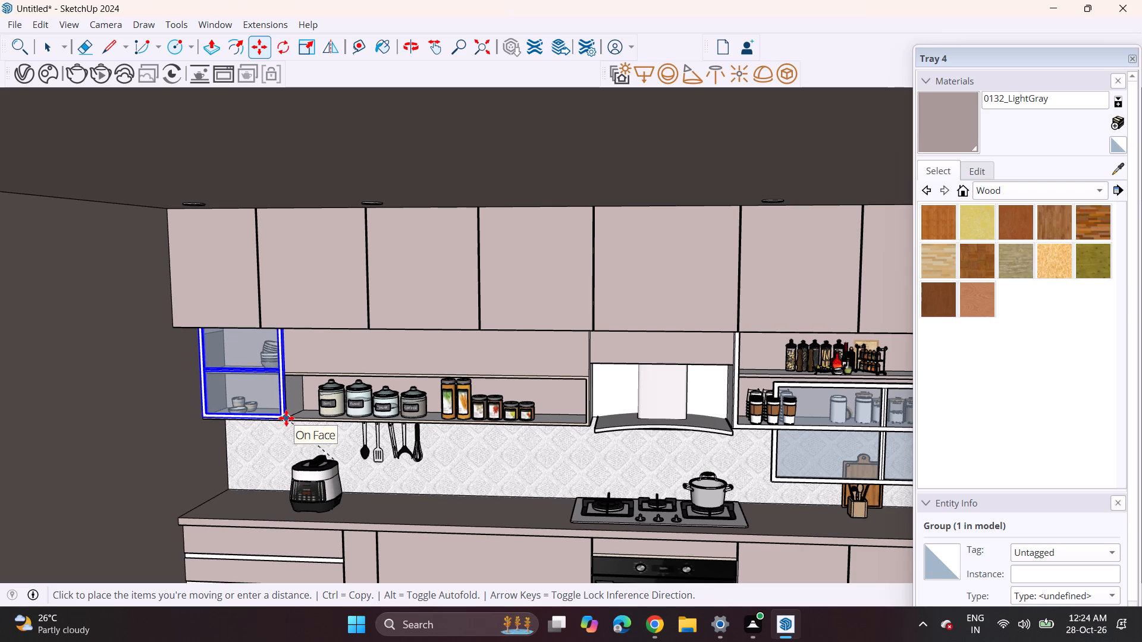
{"action": "left_click", "coordinate": [286, 420]}
Move the double glass door group back over the niche beside the hood, aligning its lower corner with the niche frame.
{"action": "scroll", "coordinate": [497, 419], "scroll_direction": "down", "scroll_amount": 4}
{"action": "key", "text": "space"}
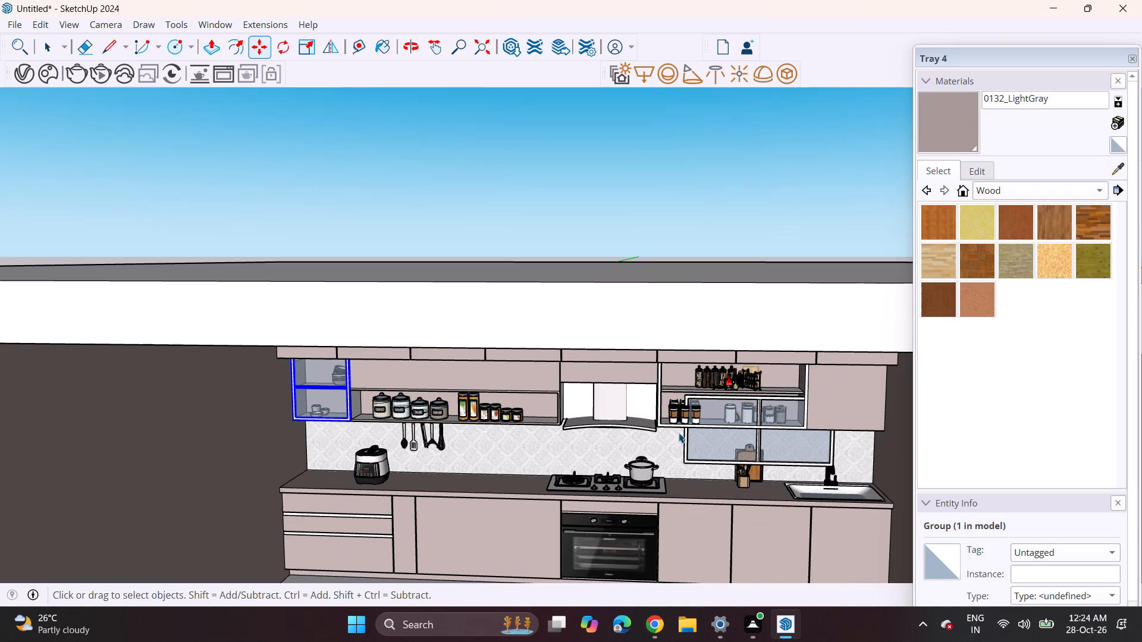
{"action": "scroll", "coordinate": [696, 459], "scroll_direction": "up", "scroll_amount": 2}
{"action": "left_click", "coordinate": [692, 459]}
{"action": "scroll", "coordinate": [689, 465], "scroll_direction": "up", "scroll_amount": 3}
{"action": "key", "text": "m"}
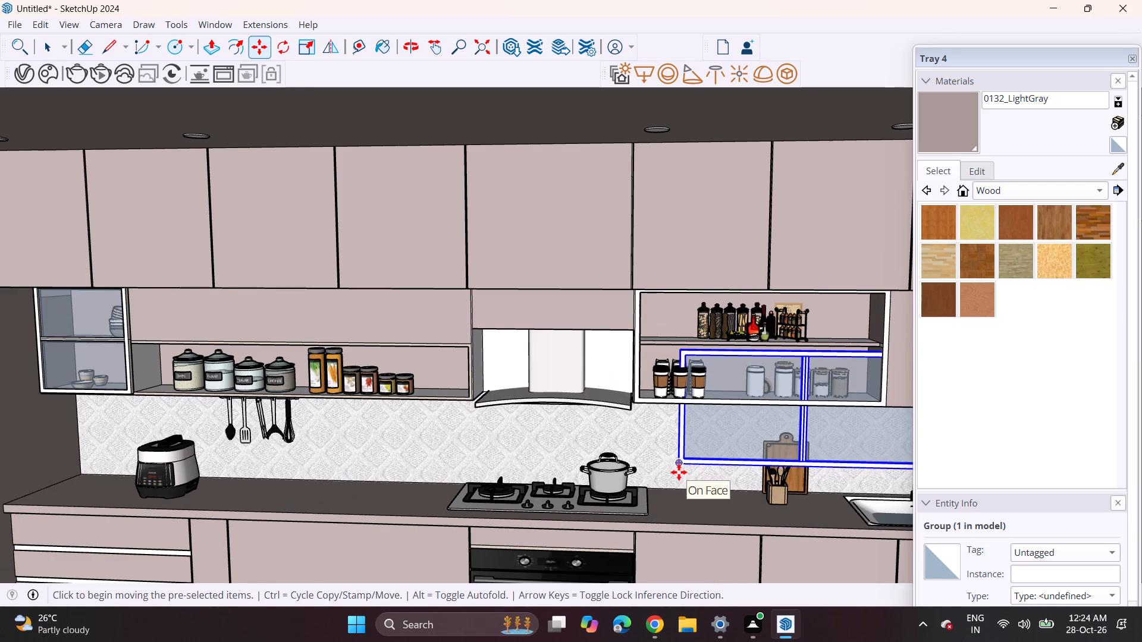
{"action": "left_click", "coordinate": [679, 472]}
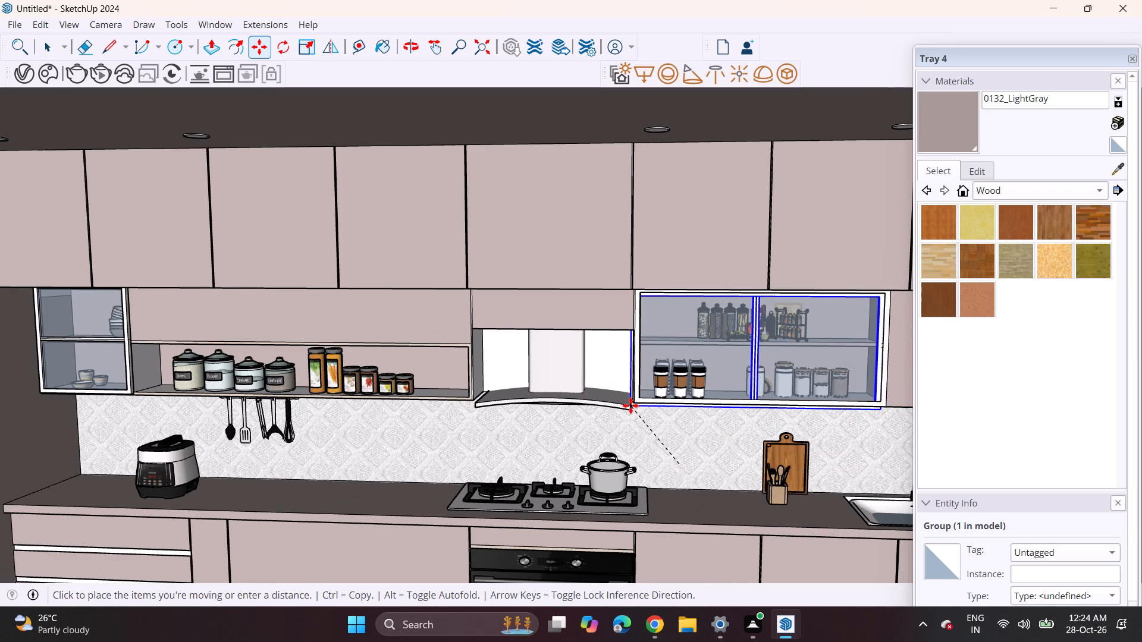
{"action": "left_click", "coordinate": [625, 411]}
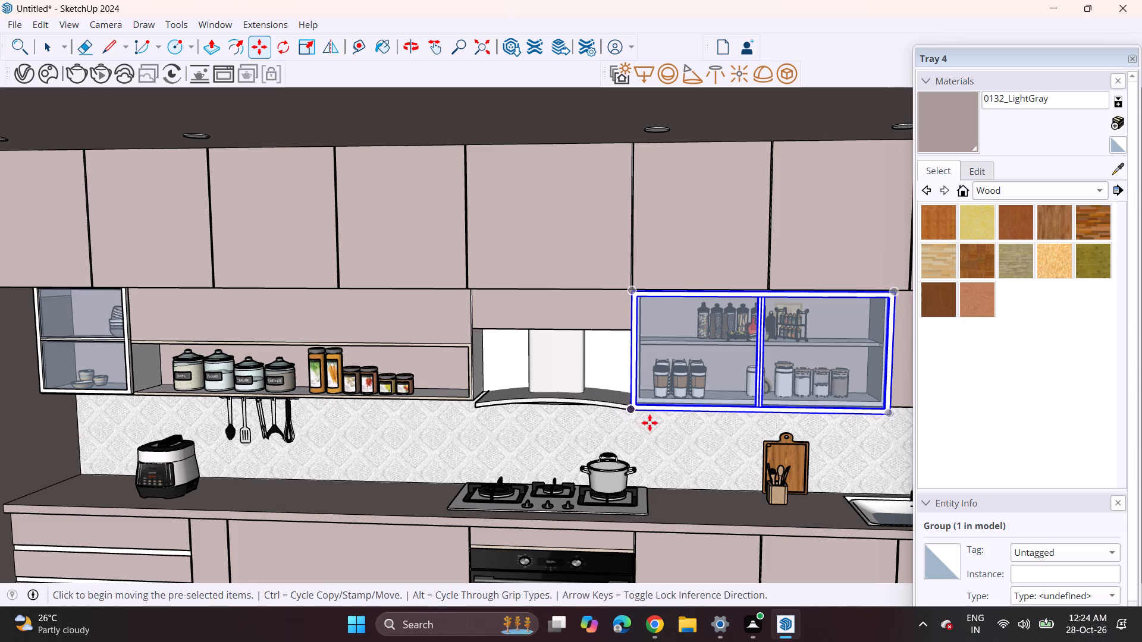
Move the double glass door group so its lower corner near the hood meets the niche's lower corner.
{"action": "scroll", "coordinate": [650, 423], "scroll_direction": "up", "scroll_amount": 1}
{"action": "middle_click_drag", "start_coordinate": [650, 423], "coordinate": [764, 250]}
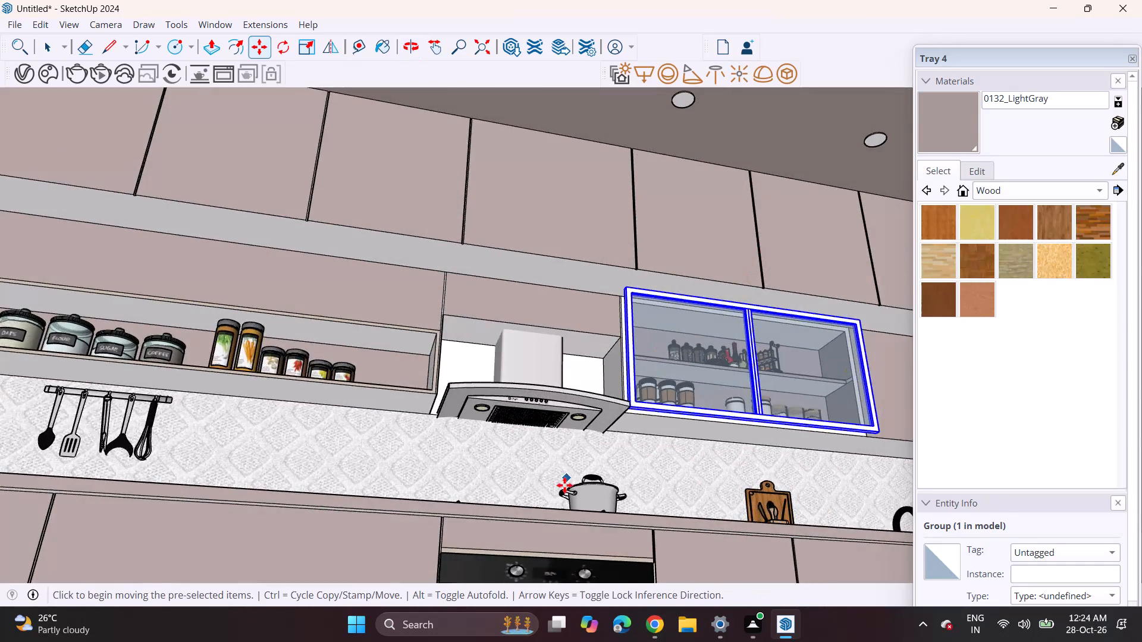
{"action": "scroll", "coordinate": [564, 485], "scroll_direction": "up", "scroll_amount": 4}
{"action": "scroll", "coordinate": [641, 379], "scroll_direction": "down", "scroll_amount": 1}
{"action": "scroll", "coordinate": [641, 379], "scroll_direction": "up", "scroll_amount": 3}
{"action": "scroll", "coordinate": [695, 360], "scroll_direction": "up", "scroll_amount": 4}
{"action": "middle_click_drag", "start_coordinate": [673, 389], "coordinate": [515, 334]}
{"action": "scroll", "coordinate": [559, 335], "scroll_direction": "up", "scroll_amount": 2}
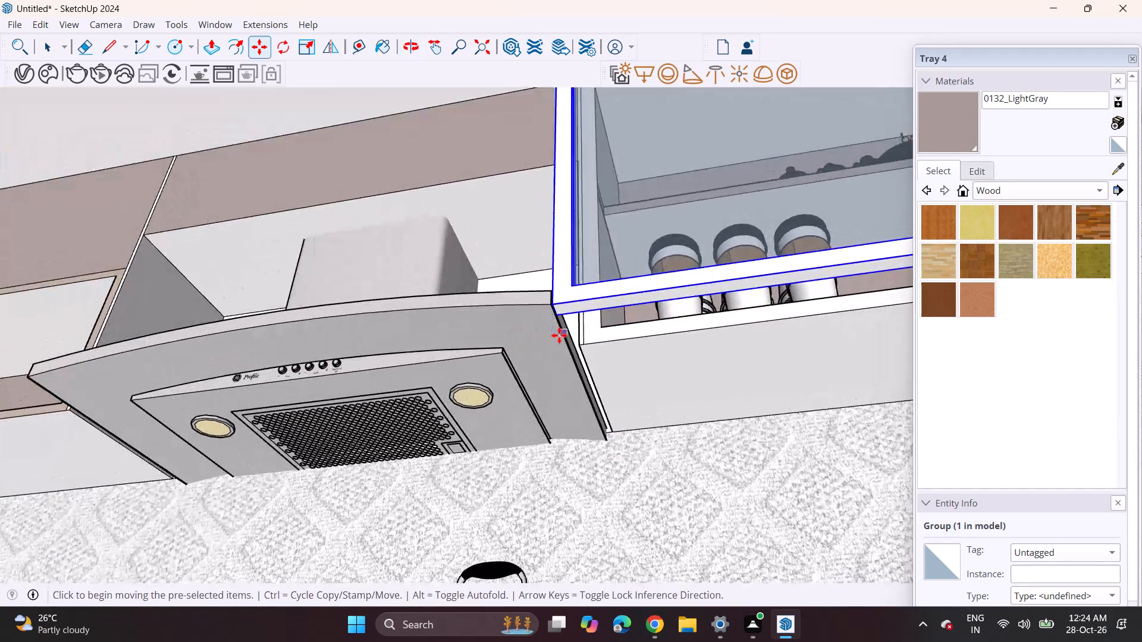
{"action": "scroll", "coordinate": [559, 335], "scroll_direction": "up", "scroll_amount": 2}
{"action": "left_click", "coordinate": [554, 314]}
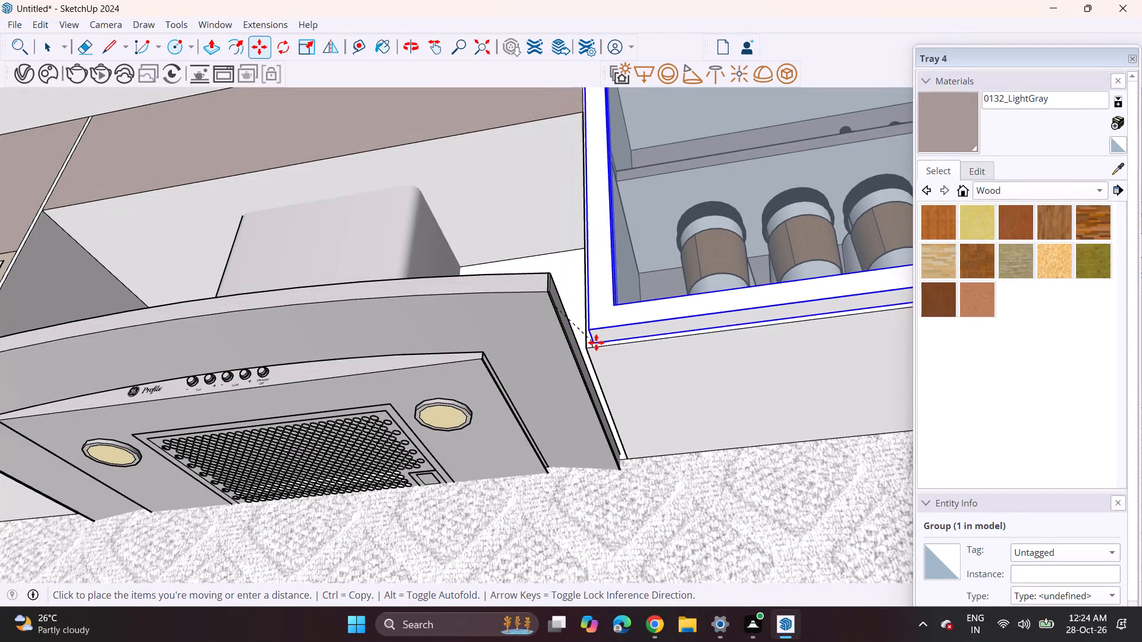
{"action": "left_click", "coordinate": [586, 349]}
Refine the double glass door group's position by moving its rear lower corner onto the niche side panel's lower front corner.
{"action": "middle_click_drag", "start_coordinate": [589, 342], "coordinate": [729, 537]}
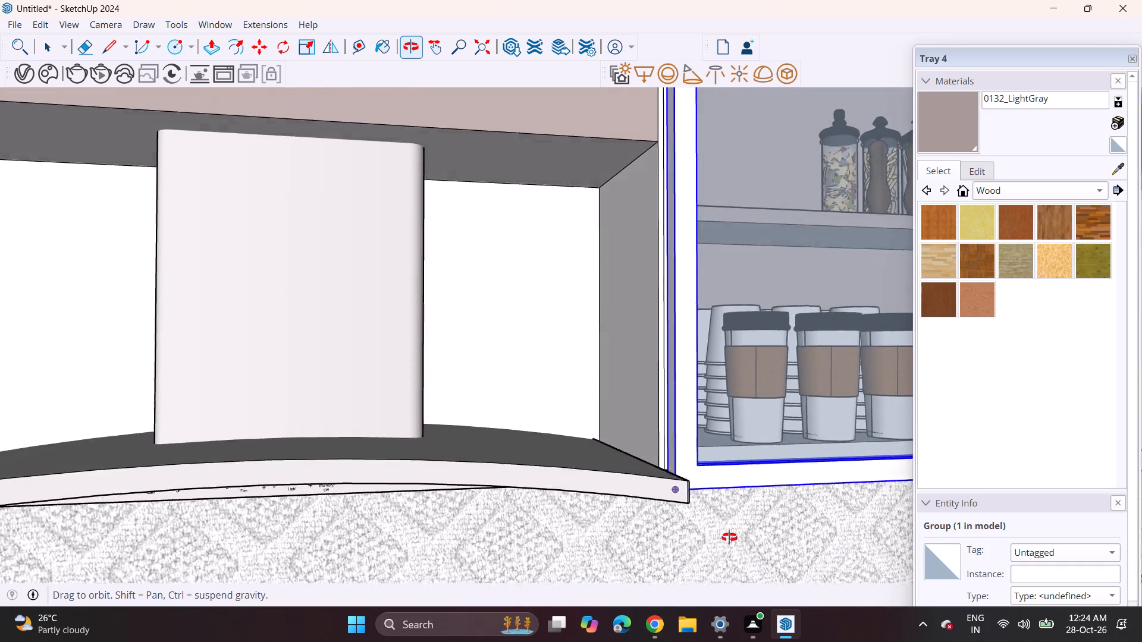
{"action": "middle_click_drag", "start_coordinate": [729, 537], "coordinate": [714, 591]}
{"action": "scroll", "coordinate": [660, 508], "scroll_direction": "up", "scroll_amount": 9}
{"action": "middle_click_drag", "start_coordinate": [655, 507], "coordinate": [583, 585]}
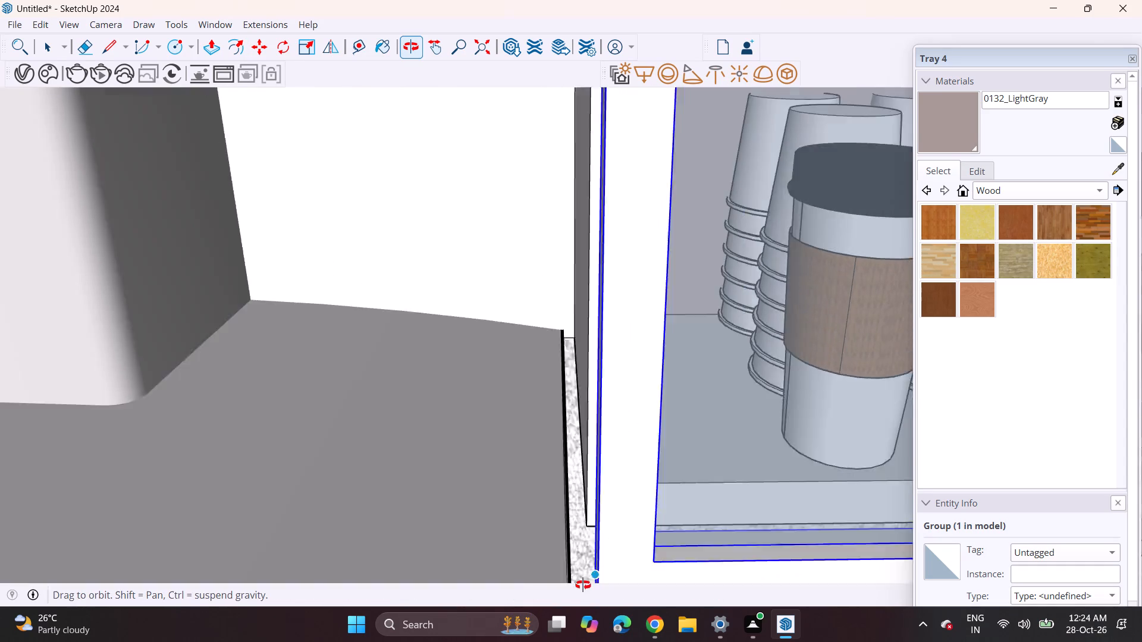
{"action": "middle_click_drag", "start_coordinate": [583, 585], "coordinate": [681, 605]}
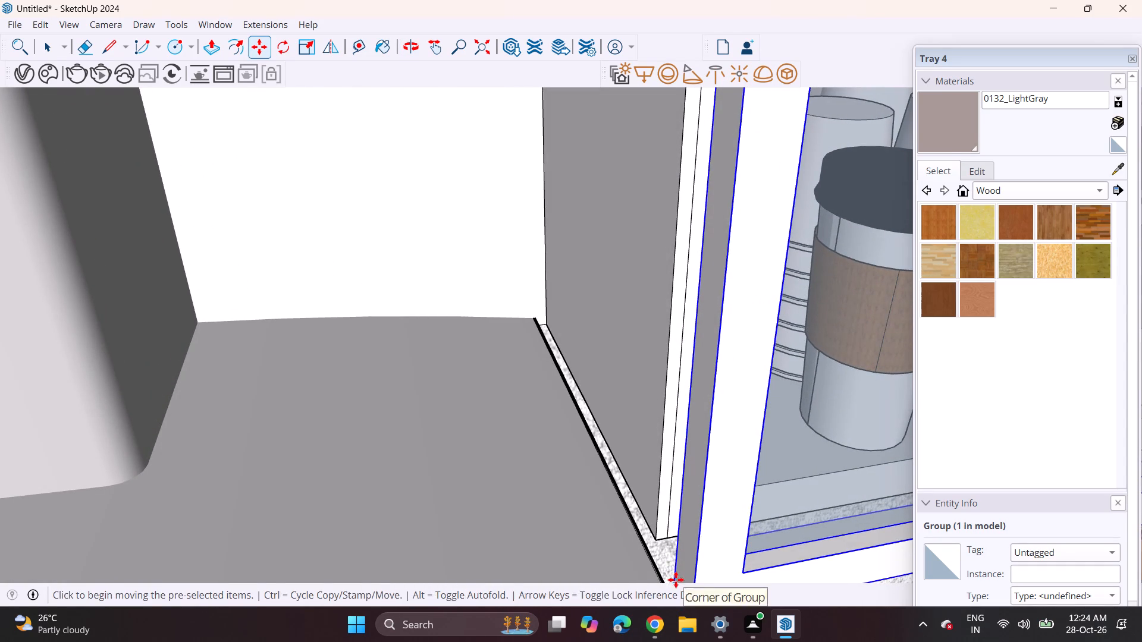
{"action": "left_click", "coordinate": [676, 580]}
{"action": "left_click", "coordinate": [658, 536]}
Inspect how the double glass doors sit against the niche beside the hood, up close and in the whole cabinet run.
{"action": "scroll", "coordinate": [672, 534], "scroll_direction": "up", "scroll_amount": 1}
{"action": "middle_click_drag", "start_coordinate": [667, 515], "coordinate": [634, 393]}
{"action": "scroll", "coordinate": [622, 392], "scroll_direction": "down", "scroll_amount": 7}
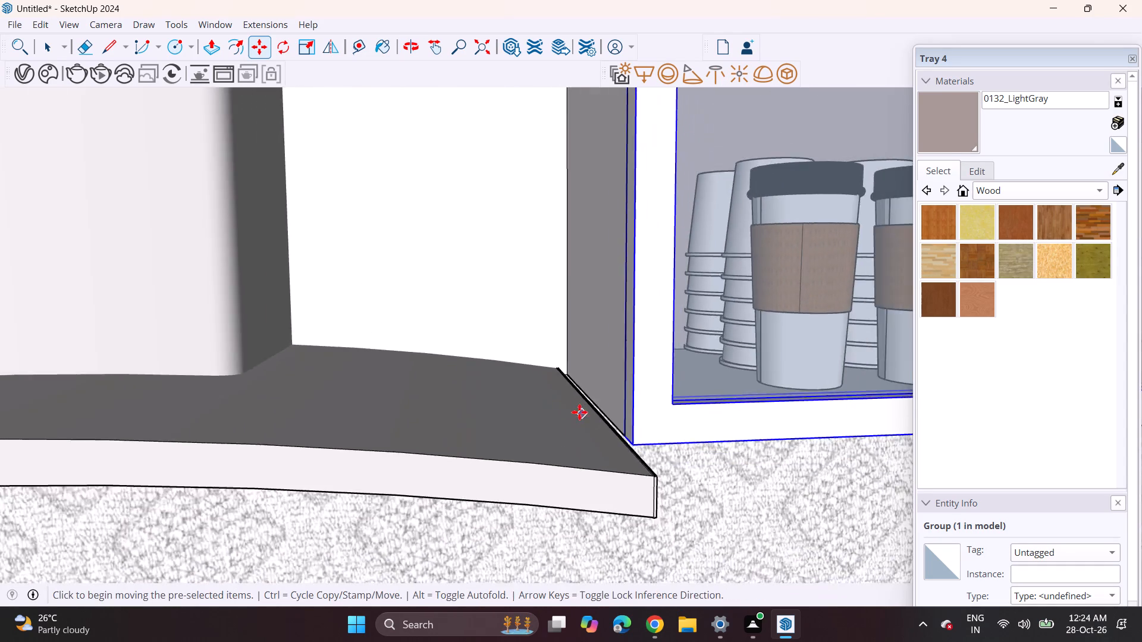
{"action": "scroll", "coordinate": [579, 412], "scroll_direction": "down", "scroll_amount": 15}
{"action": "scroll", "coordinate": [586, 430], "scroll_direction": "up", "scroll_amount": 1}
{"action": "scroll", "coordinate": [586, 430], "scroll_direction": "down", "scroll_amount": 8}
{"action": "scroll", "coordinate": [591, 457], "scroll_direction": "up", "scroll_amount": 2}
{"action": "scroll", "coordinate": [594, 472], "scroll_direction": "down", "scroll_amount": 8}
{"action": "scroll", "coordinate": [631, 484], "scroll_direction": "up", "scroll_amount": 1}
{"action": "middle_click_drag", "start_coordinate": [610, 468], "coordinate": [597, 432]}
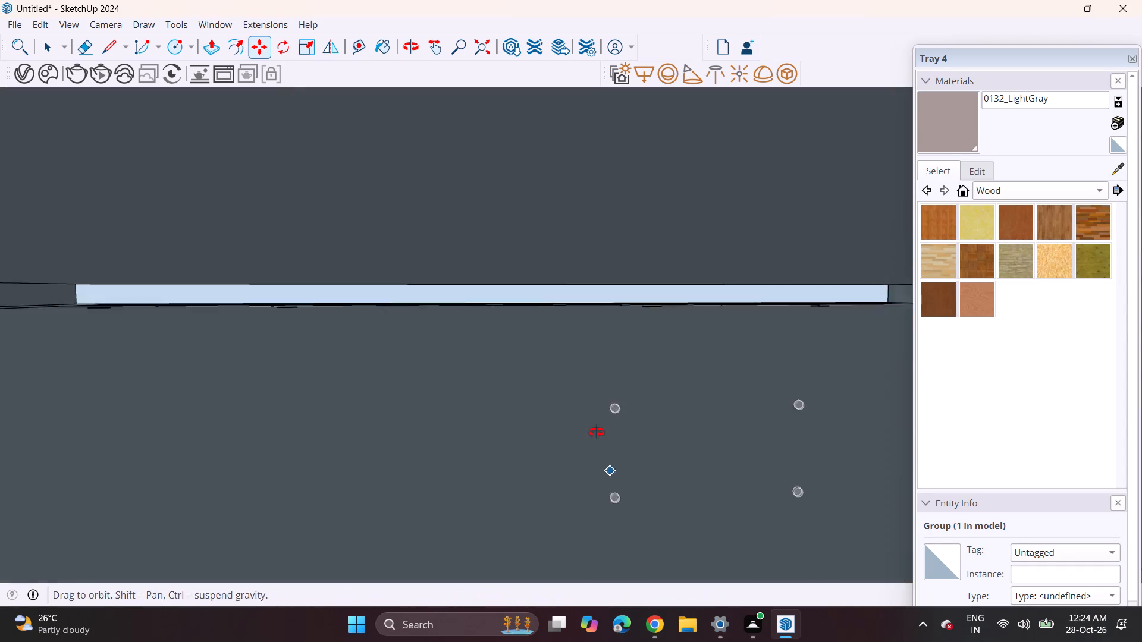
{"action": "middle_click_drag", "start_coordinate": [597, 432], "coordinate": [596, 411]}
{"action": "middle_click_drag", "start_coordinate": [612, 506], "coordinate": [535, 292]}
{"action": "middle_click_drag", "start_coordinate": [598, 386], "coordinate": [572, 270], "text": "shift"}
{"action": "scroll", "coordinate": [572, 270], "scroll_direction": "up", "scroll_amount": 1}
{"action": "scroll", "coordinate": [610, 372], "scroll_direction": "down", "scroll_amount": 1, "text": "shift"}
{"action": "scroll", "coordinate": [608, 372], "scroll_direction": "up", "scroll_amount": 1, "text": "shift"}
{"action": "middle_click_drag", "start_coordinate": [597, 366], "coordinate": [564, 310], "text": "shift"}
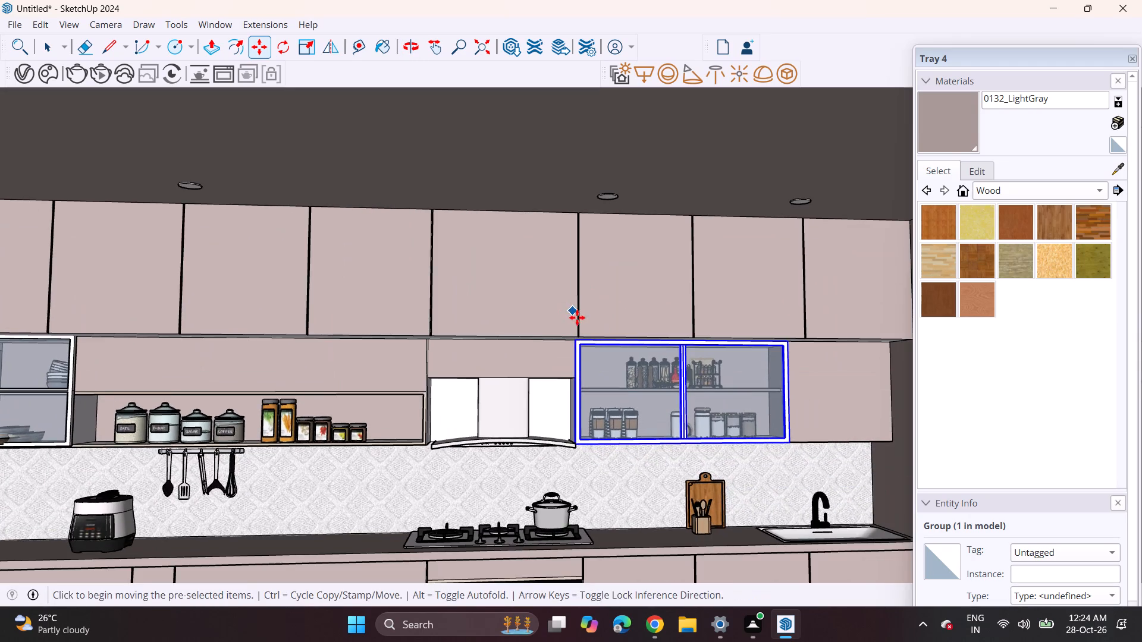
{"action": "scroll", "coordinate": [557, 372], "scroll_direction": "down", "scroll_amount": 4}
{"action": "middle_click_drag", "start_coordinate": [546, 405], "coordinate": [598, 408], "text": "shift"}
{"action": "middle_click_drag", "start_coordinate": [585, 410], "coordinate": [570, 414]}
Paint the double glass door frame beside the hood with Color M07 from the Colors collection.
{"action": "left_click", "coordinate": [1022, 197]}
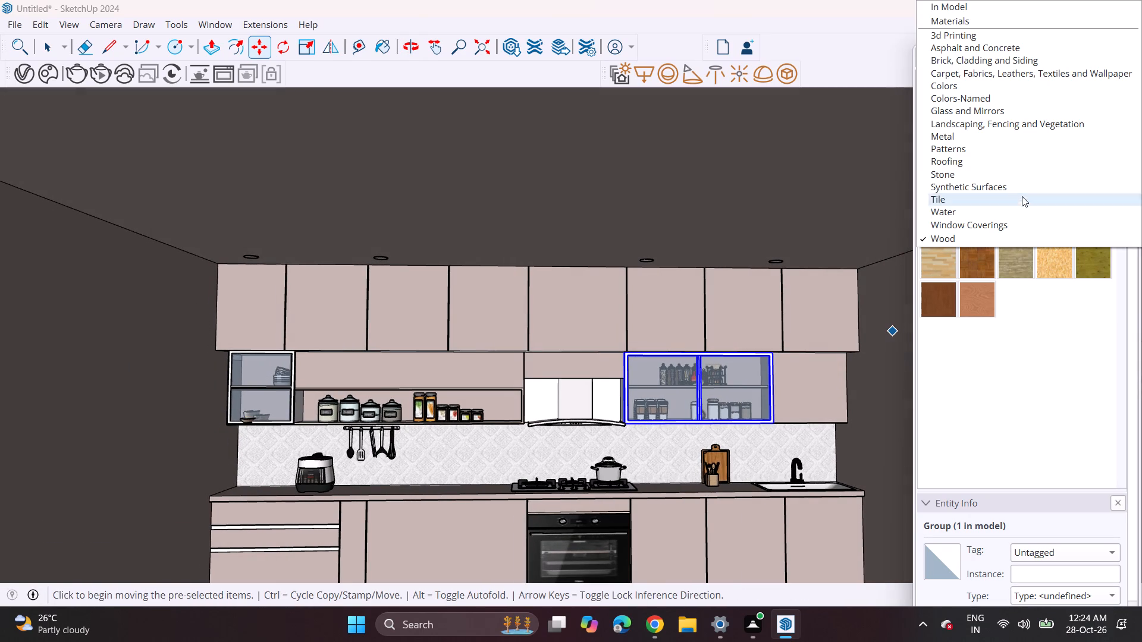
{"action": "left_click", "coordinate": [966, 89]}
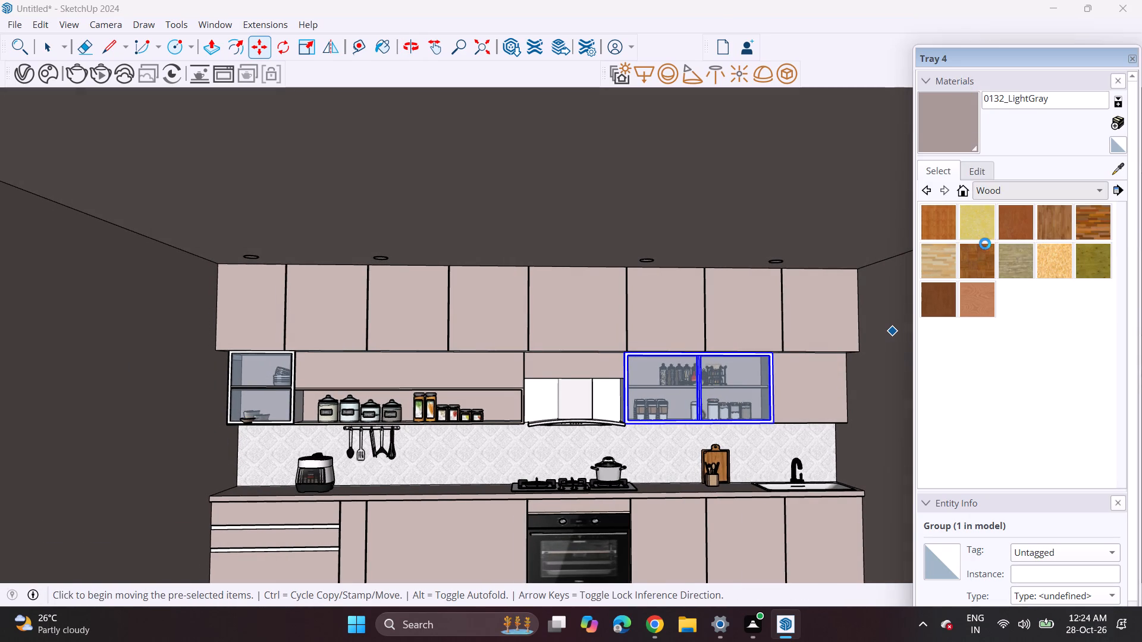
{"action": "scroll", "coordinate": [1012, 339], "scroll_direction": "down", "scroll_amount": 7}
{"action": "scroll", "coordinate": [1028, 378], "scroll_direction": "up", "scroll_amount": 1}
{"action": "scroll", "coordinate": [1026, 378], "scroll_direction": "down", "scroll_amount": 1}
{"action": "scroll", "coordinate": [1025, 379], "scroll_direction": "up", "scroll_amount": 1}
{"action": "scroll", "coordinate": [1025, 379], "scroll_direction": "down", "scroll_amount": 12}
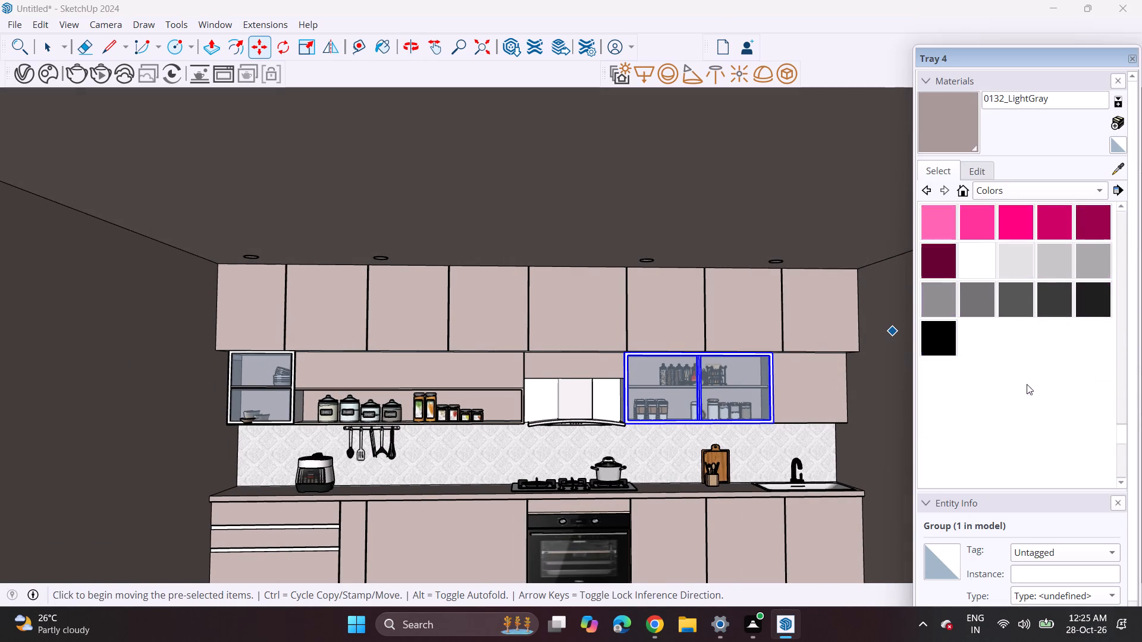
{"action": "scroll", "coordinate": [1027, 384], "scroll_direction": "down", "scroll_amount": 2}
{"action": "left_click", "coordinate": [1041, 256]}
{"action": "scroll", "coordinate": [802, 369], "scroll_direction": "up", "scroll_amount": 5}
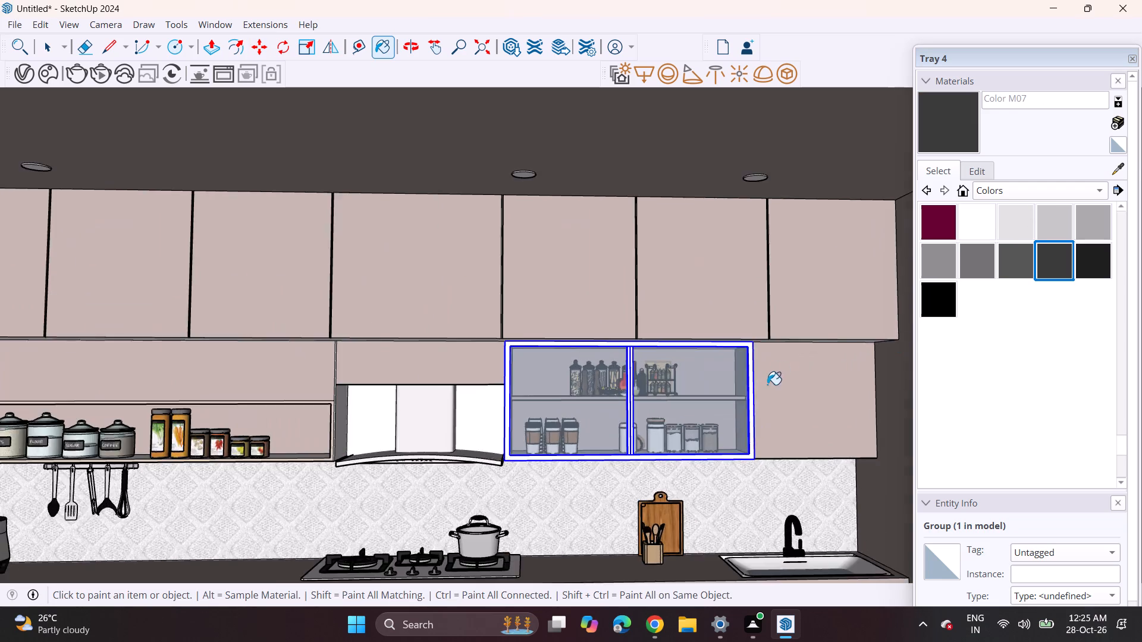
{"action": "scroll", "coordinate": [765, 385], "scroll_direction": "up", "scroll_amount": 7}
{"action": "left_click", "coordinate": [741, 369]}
Paint the double glass door frame beside the hood with Color M08.
{"action": "scroll", "coordinate": [741, 369], "scroll_direction": "down", "scroll_amount": 5}
{"action": "scroll", "coordinate": [741, 369], "scroll_direction": "up", "scroll_amount": 1}
{"action": "scroll", "coordinate": [741, 369], "scroll_direction": "down", "scroll_amount": 6}
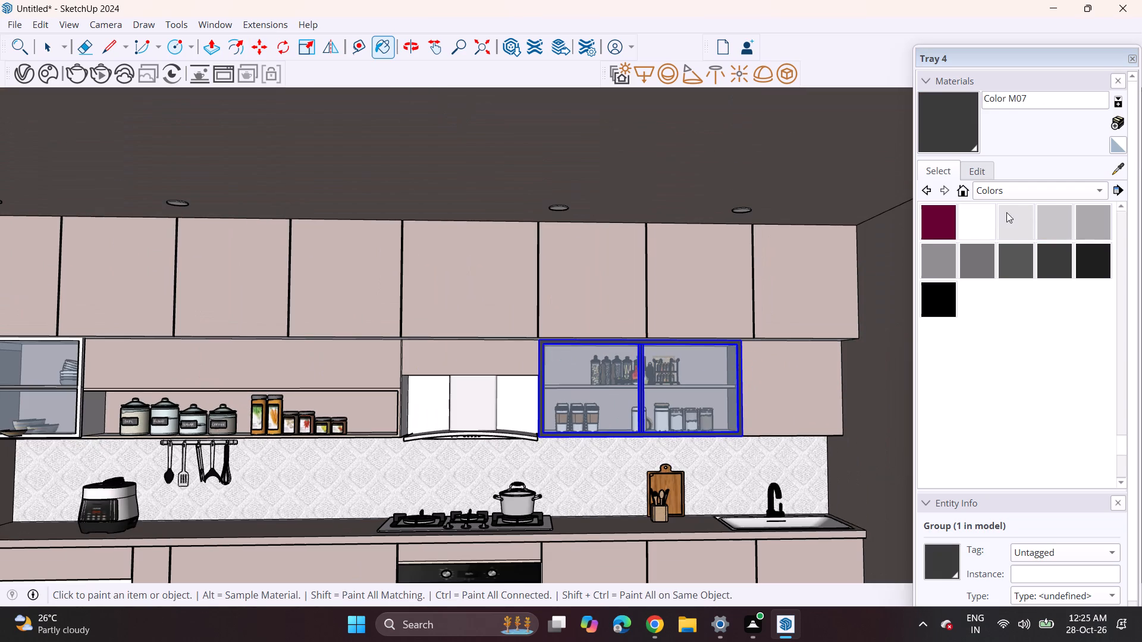
{"action": "left_click", "coordinate": [1102, 257]}
{"action": "scroll", "coordinate": [901, 335], "scroll_direction": "up", "scroll_amount": 7}
{"action": "scroll", "coordinate": [636, 399], "scroll_direction": "up", "scroll_amount": 5}
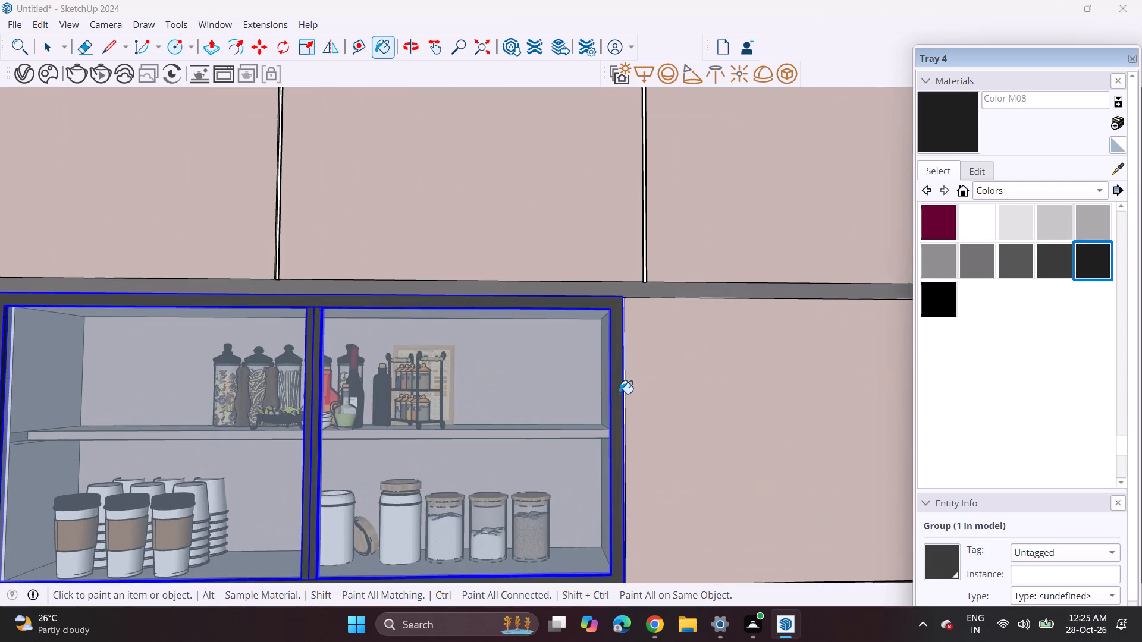
{"action": "left_click", "coordinate": [619, 394]}
Paint the single glass door frame on the bowl niche with Color M08.
{"action": "scroll", "coordinate": [619, 394], "scroll_direction": "down", "scroll_amount": 5}
{"action": "scroll", "coordinate": [619, 394], "scroll_direction": "up", "scroll_amount": 1}
{"action": "scroll", "coordinate": [619, 394], "scroll_direction": "down", "scroll_amount": 2}
{"action": "scroll", "coordinate": [475, 466], "scroll_direction": "down", "scroll_amount": 5}
{"action": "scroll", "coordinate": [222, 427], "scroll_direction": "up", "scroll_amount": 1}
{"action": "scroll", "coordinate": [221, 427], "scroll_direction": "down", "scroll_amount": 4}
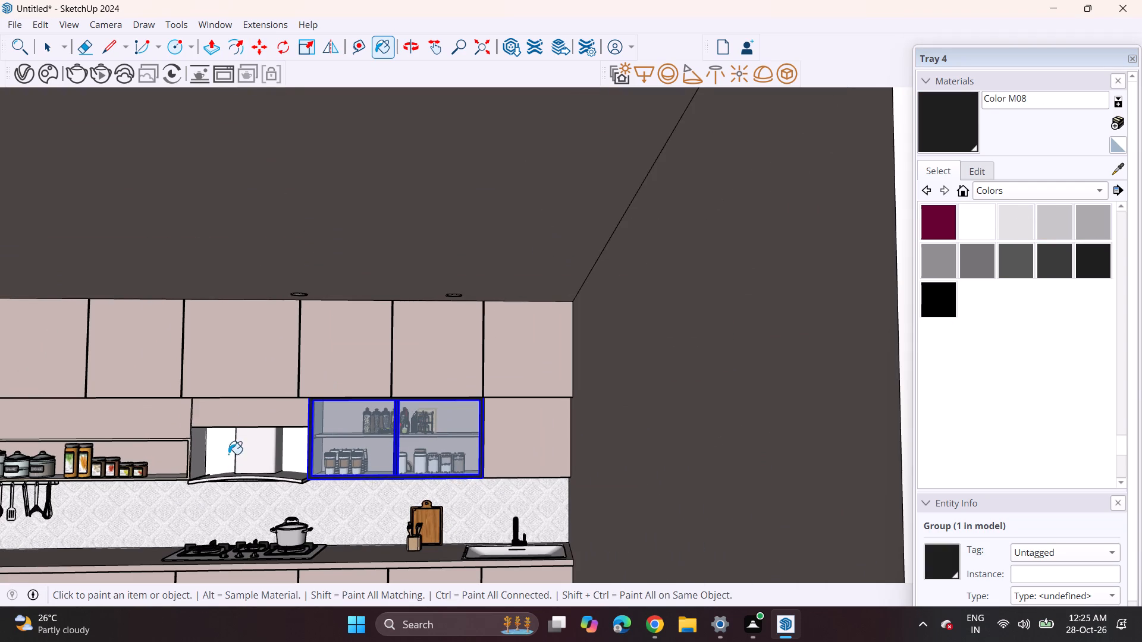
{"action": "middle_click_drag", "start_coordinate": [243, 448], "coordinate": [582, 405], "text": "shift"}
{"action": "scroll", "coordinate": [255, 386], "scroll_direction": "up", "scroll_amount": 9}
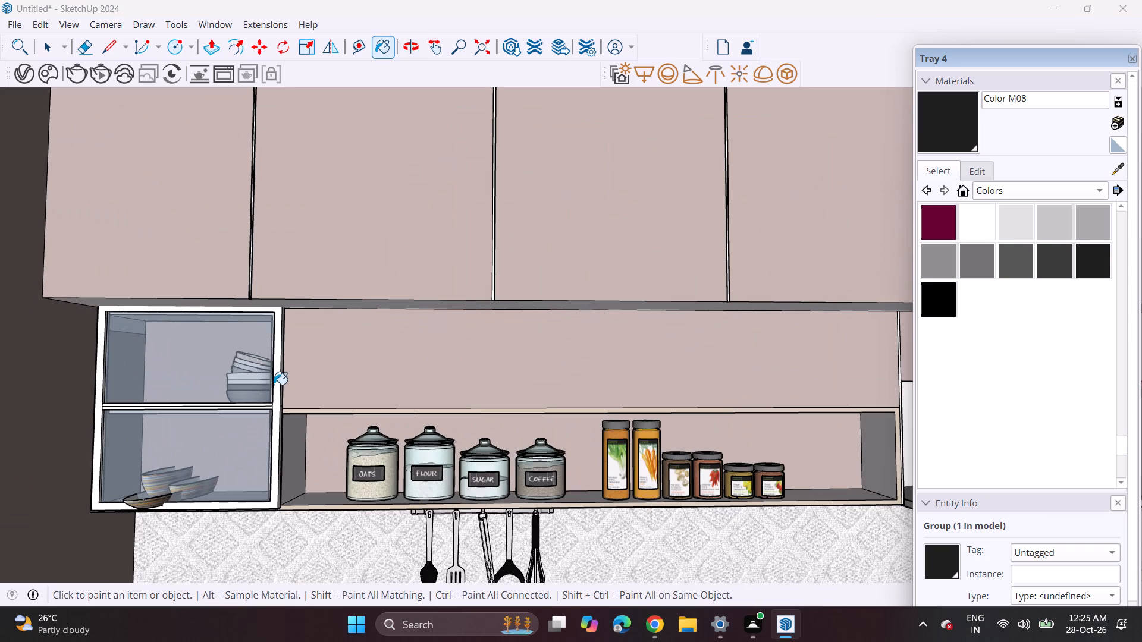
{"action": "left_click", "coordinate": [276, 388]}
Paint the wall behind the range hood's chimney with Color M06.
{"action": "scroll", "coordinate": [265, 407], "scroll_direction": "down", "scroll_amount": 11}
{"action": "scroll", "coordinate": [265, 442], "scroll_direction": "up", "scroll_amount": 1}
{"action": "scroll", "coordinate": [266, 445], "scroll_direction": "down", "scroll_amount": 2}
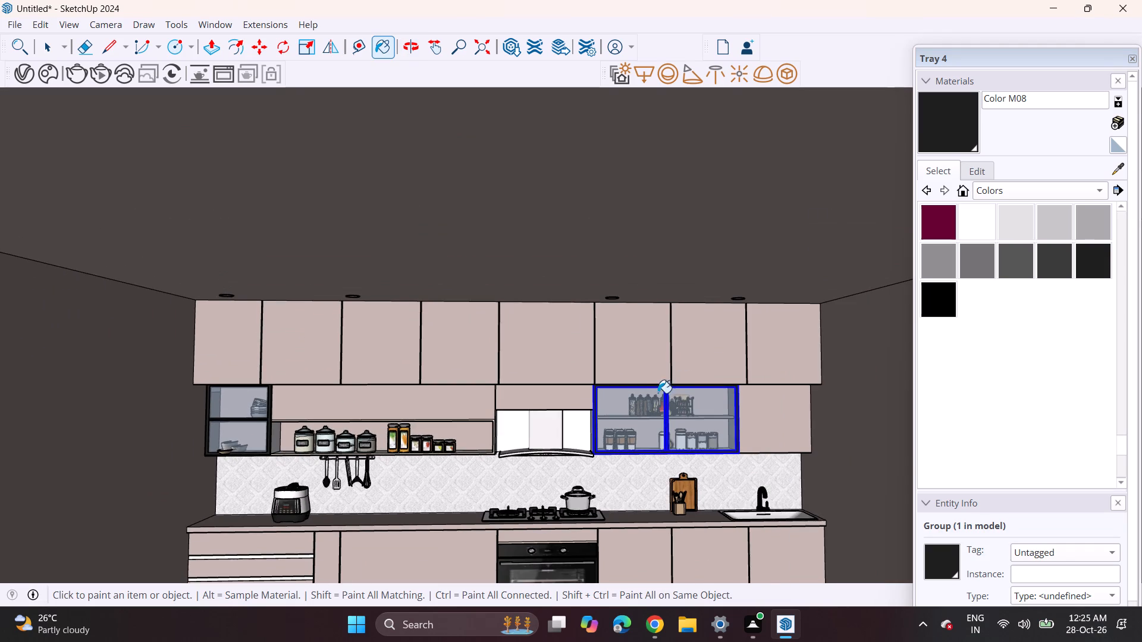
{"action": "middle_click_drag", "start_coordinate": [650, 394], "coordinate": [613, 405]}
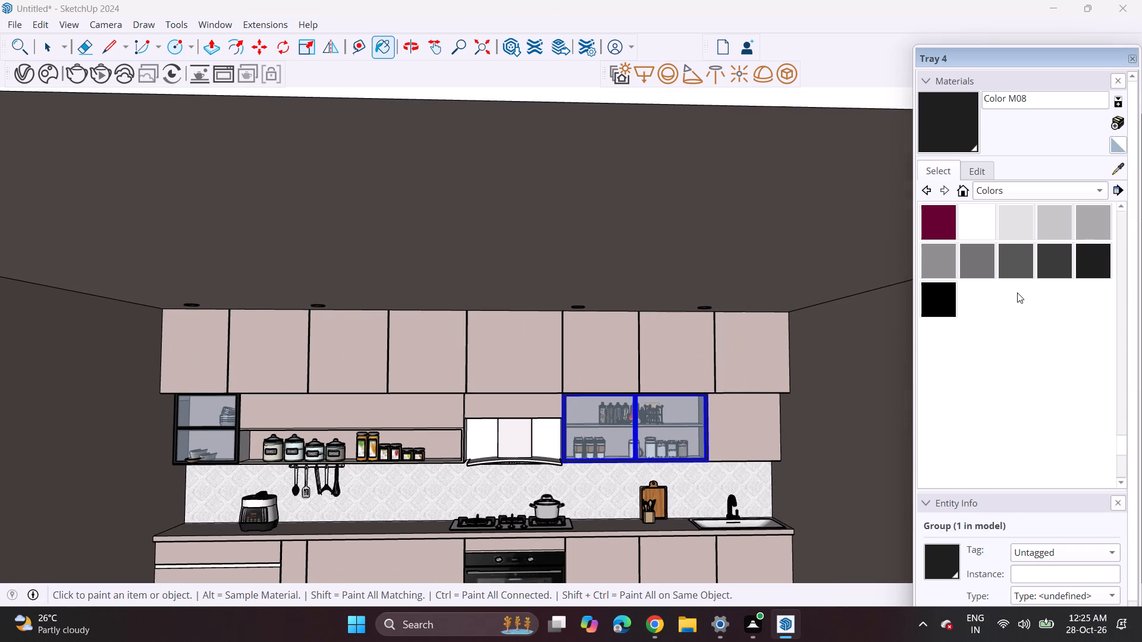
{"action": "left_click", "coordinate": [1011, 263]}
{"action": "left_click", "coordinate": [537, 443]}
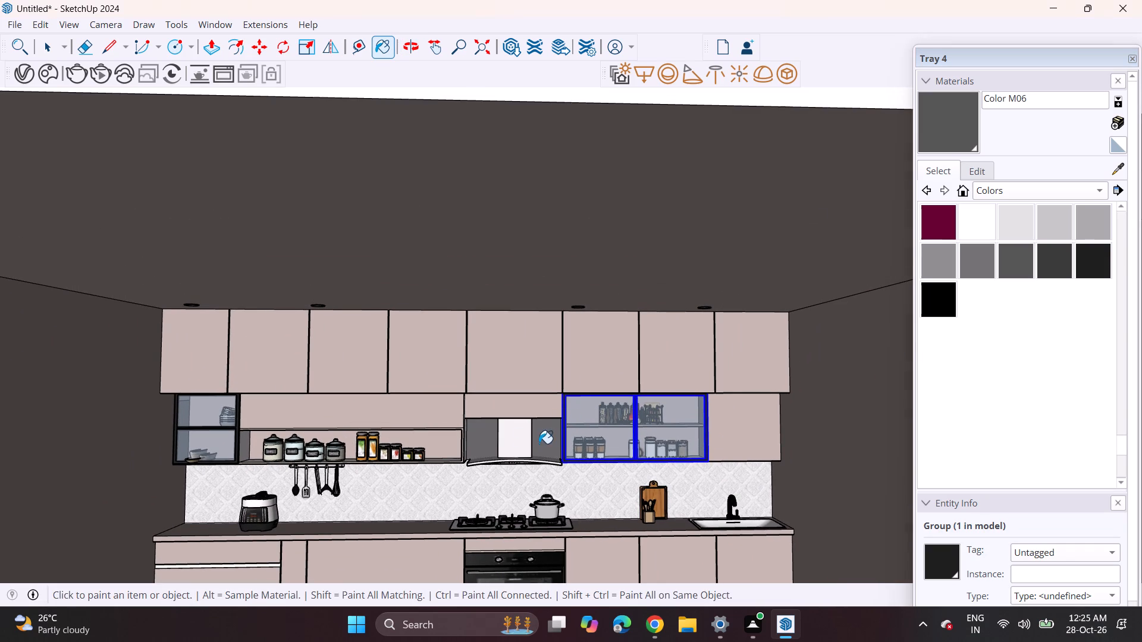
Paint the wall behind the range hood's chimney with Color M07.
{"action": "left_click", "coordinate": [1058, 248]}
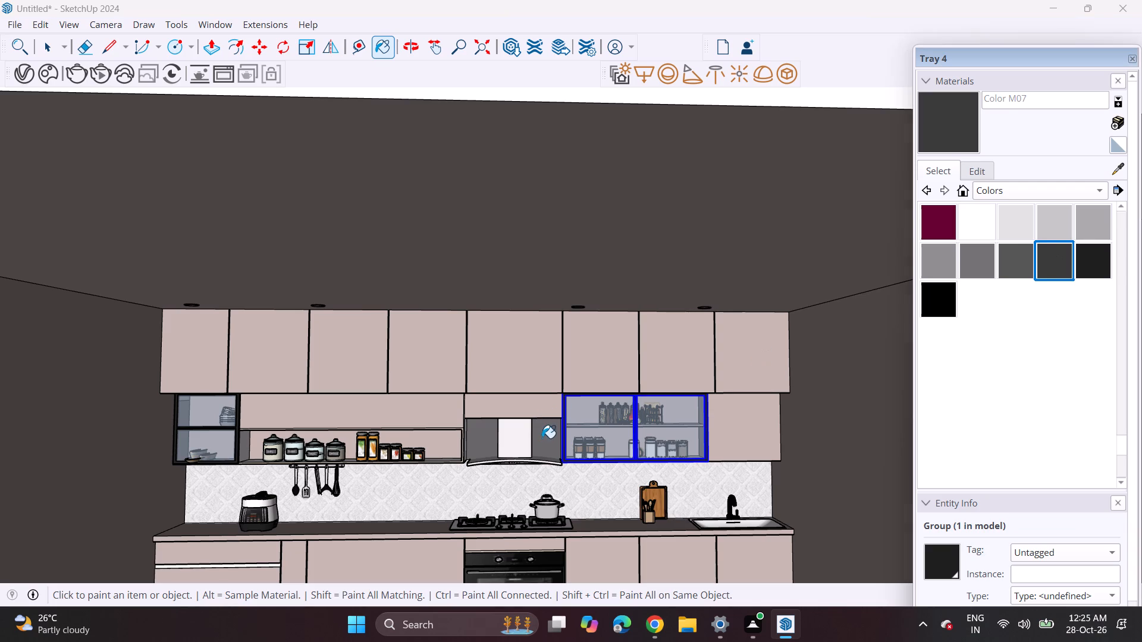
{"action": "left_click", "coordinate": [542, 438]}
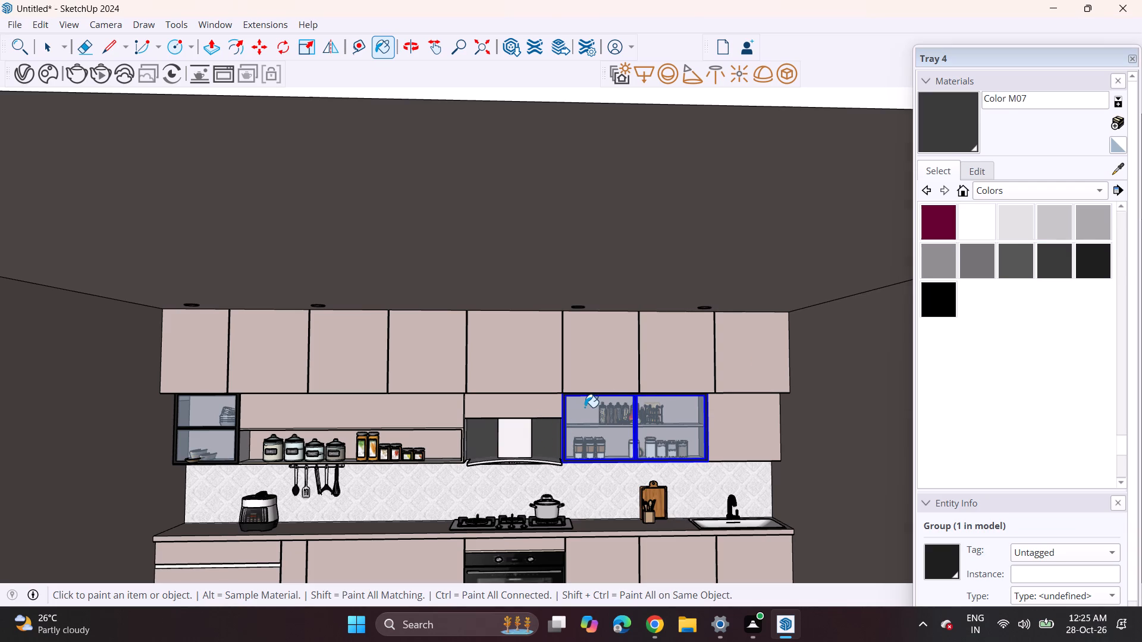
Open the range hood component for editing and paint its chimney with Color M04.
{"action": "key", "text": "space"}
{"action": "left_click", "coordinate": [525, 438]}
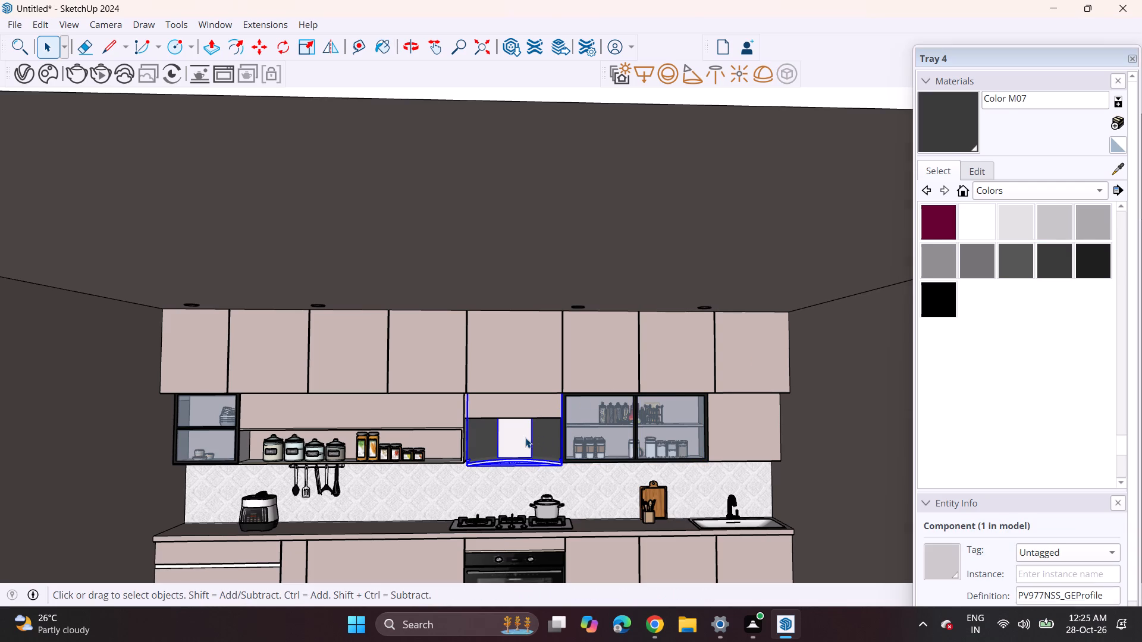
{"action": "right_click", "coordinate": [525, 438]}
{"action": "left_click", "coordinate": [583, 103]}
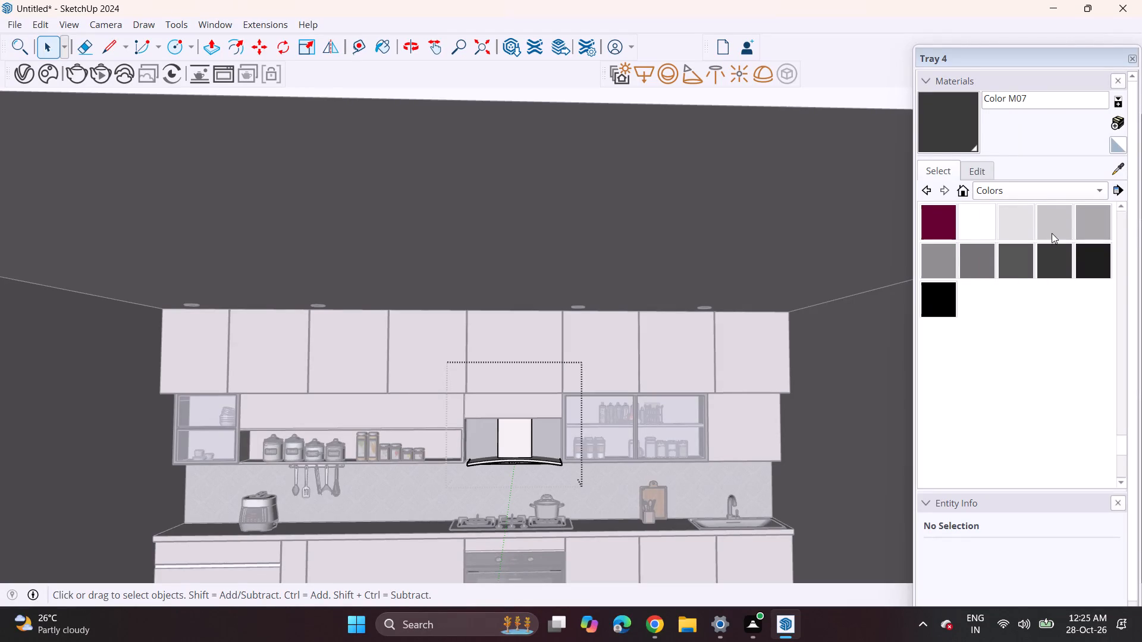
{"action": "left_click", "coordinate": [933, 262]}
{"action": "left_click", "coordinate": [520, 433]}
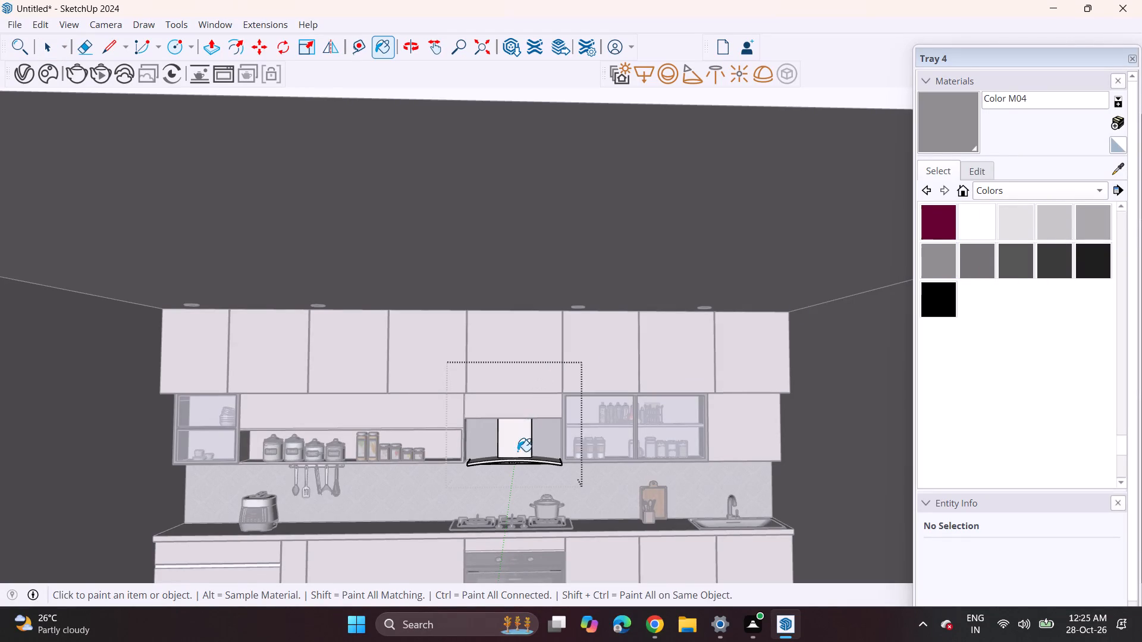
{"action": "left_click", "coordinate": [519, 461]}
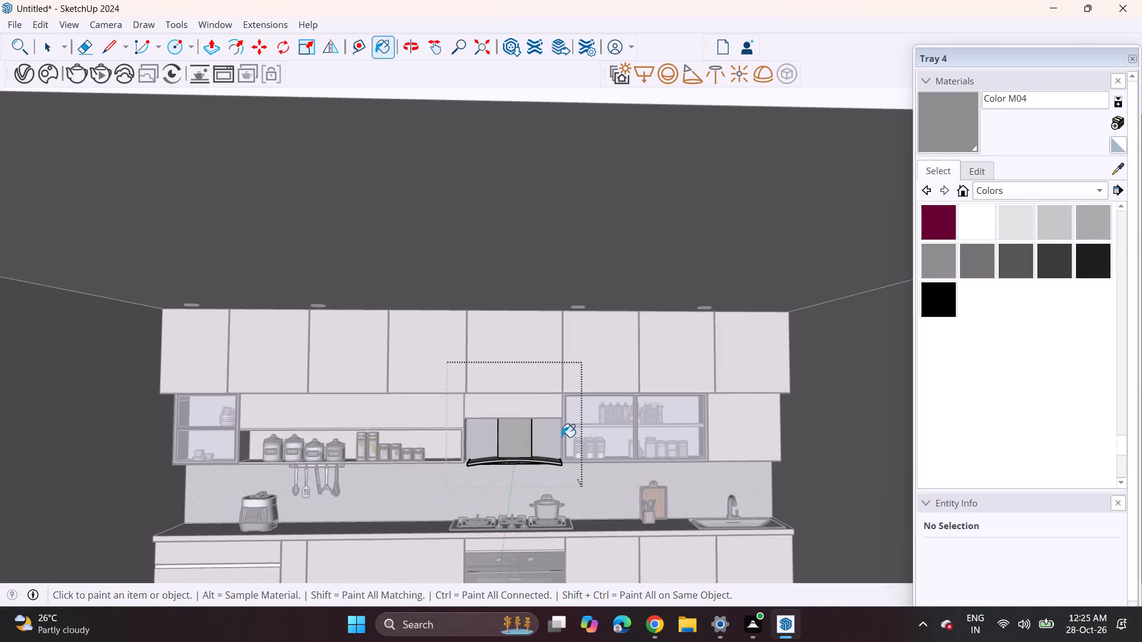
{"action": "key", "text": "space"}
{"action": "left_click", "coordinate": [592, 493]}
Paint the toe kick beneath the base cabinets with Color M06.
{"action": "scroll", "coordinate": [592, 495], "scroll_direction": "down", "scroll_amount": 4}
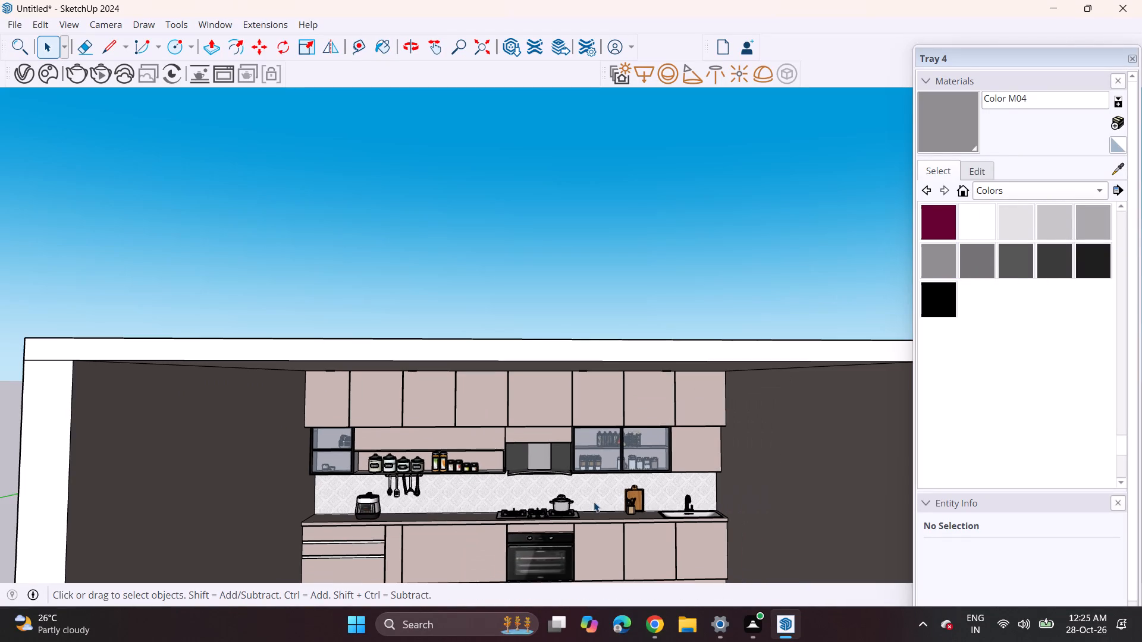
{"action": "middle_click_drag", "start_coordinate": [589, 499], "coordinate": [559, 374], "text": "shift"}
{"action": "scroll", "coordinate": [559, 376], "scroll_direction": "down", "scroll_amount": 1}
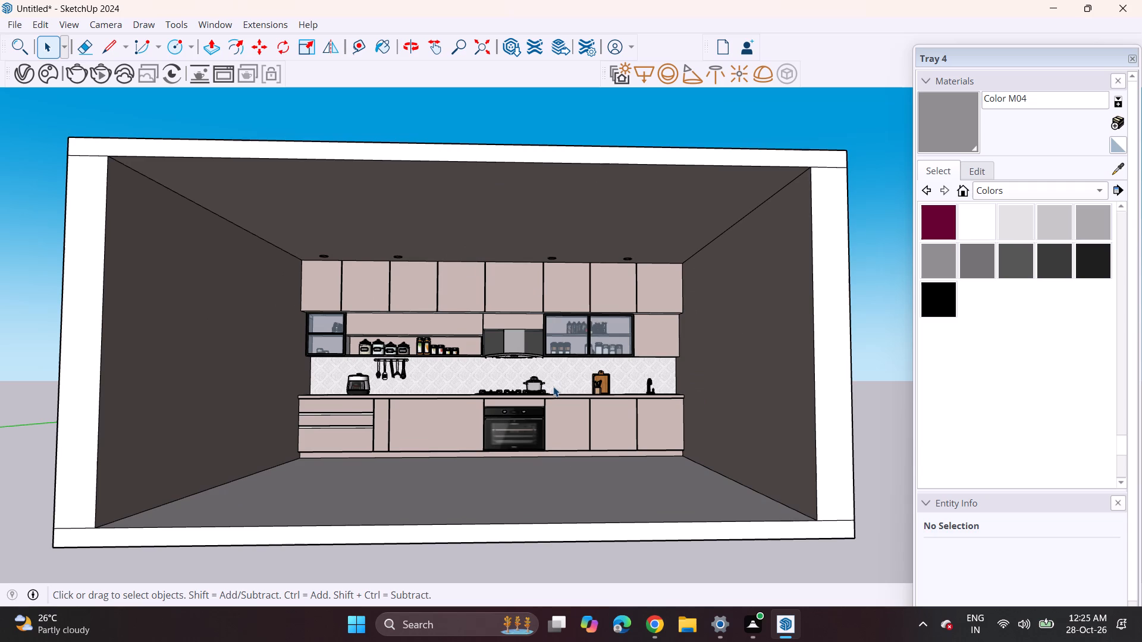
{"action": "scroll", "coordinate": [553, 386], "scroll_direction": "up", "scroll_amount": 3}
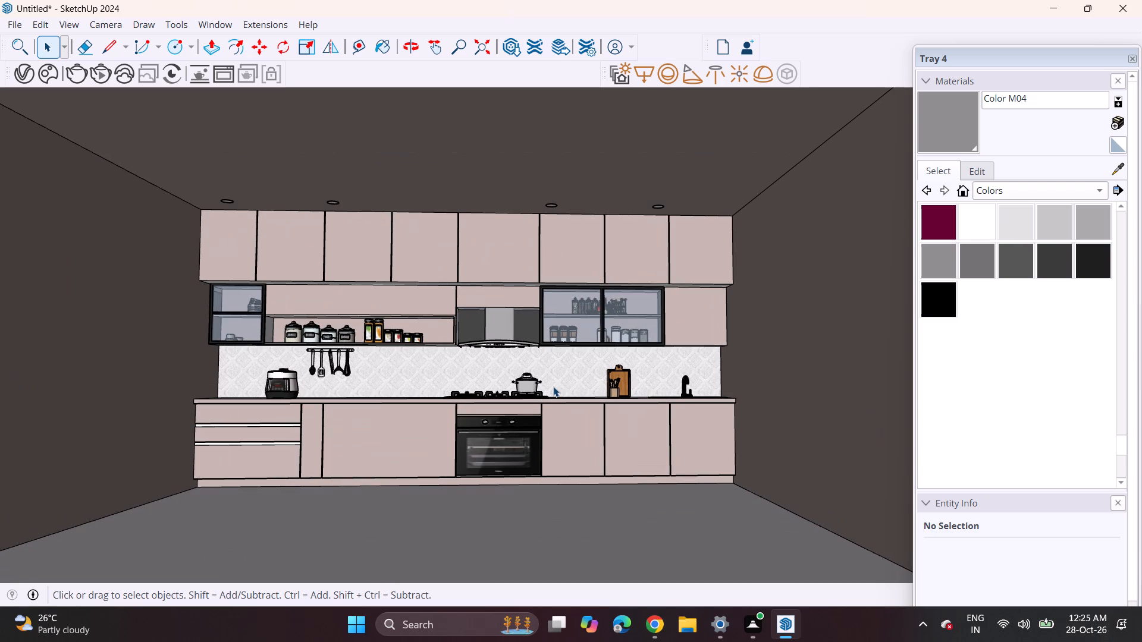
{"action": "middle_click_drag", "start_coordinate": [529, 387], "coordinate": [538, 401]}
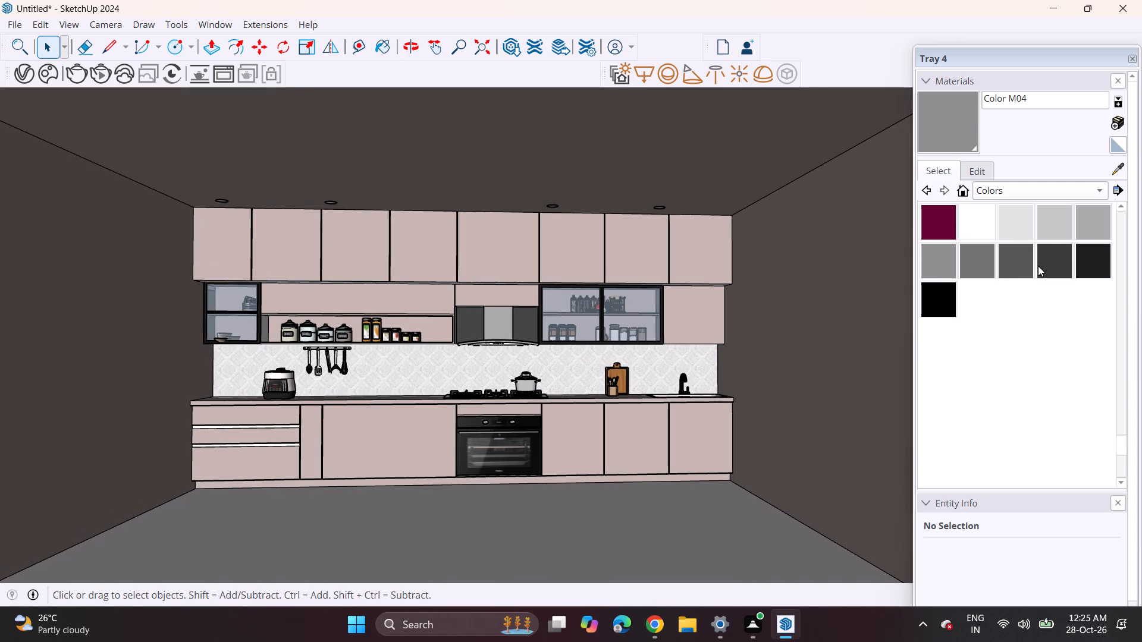
{"action": "left_click", "coordinate": [1000, 266]}
{"action": "left_click", "coordinate": [661, 478]}
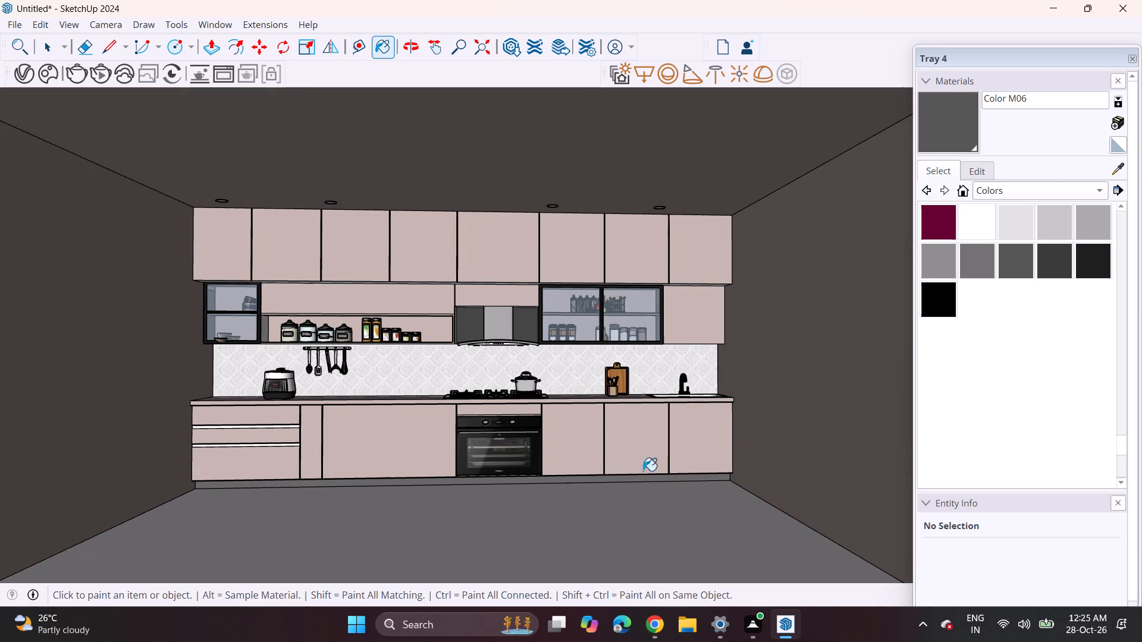
Paint the kitchen floor with Color M06.
{"action": "left_click", "coordinate": [686, 499]}
{"action": "key", "text": "z"}
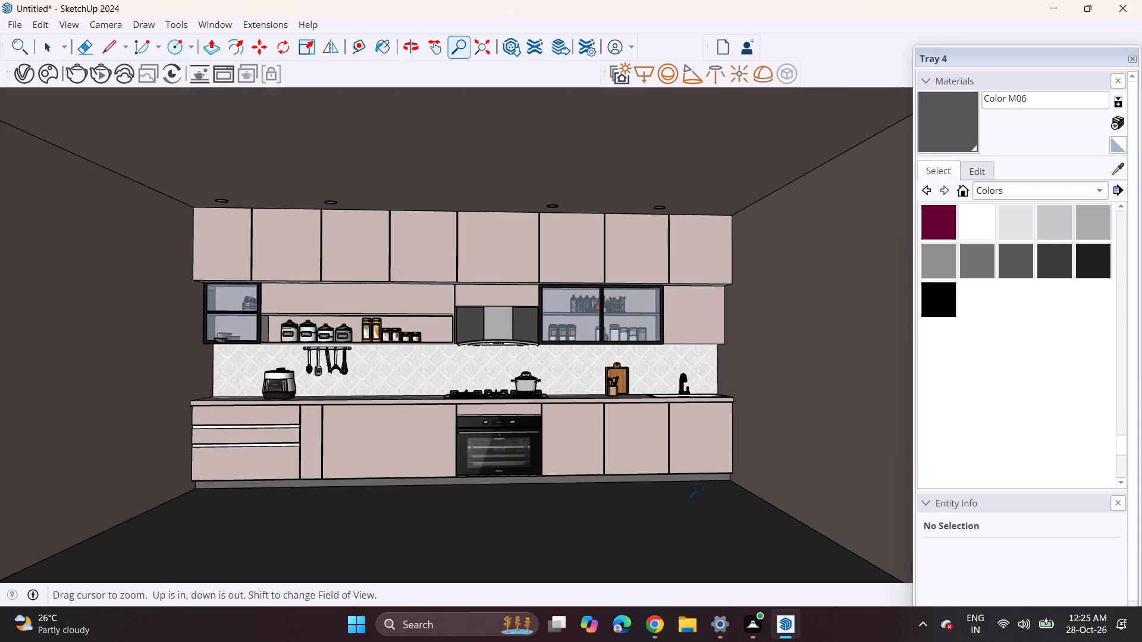
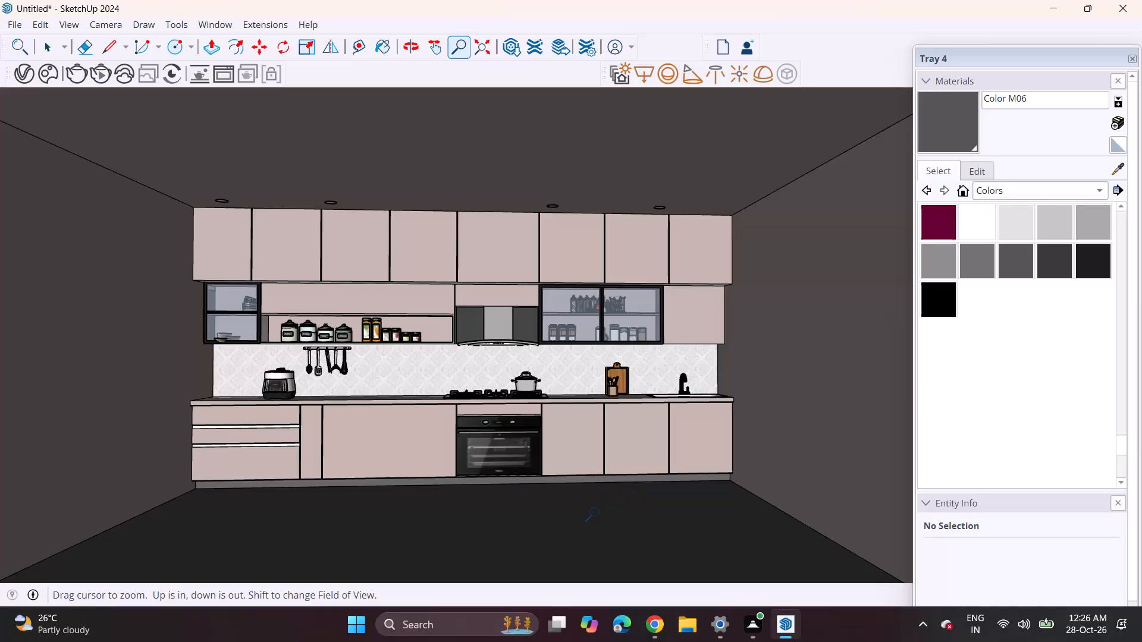
Start a PNG 2D graphic export of the kitchen's front view to the Downloads folder and clear the suggested file name.
{"action": "key", "text": "space"}
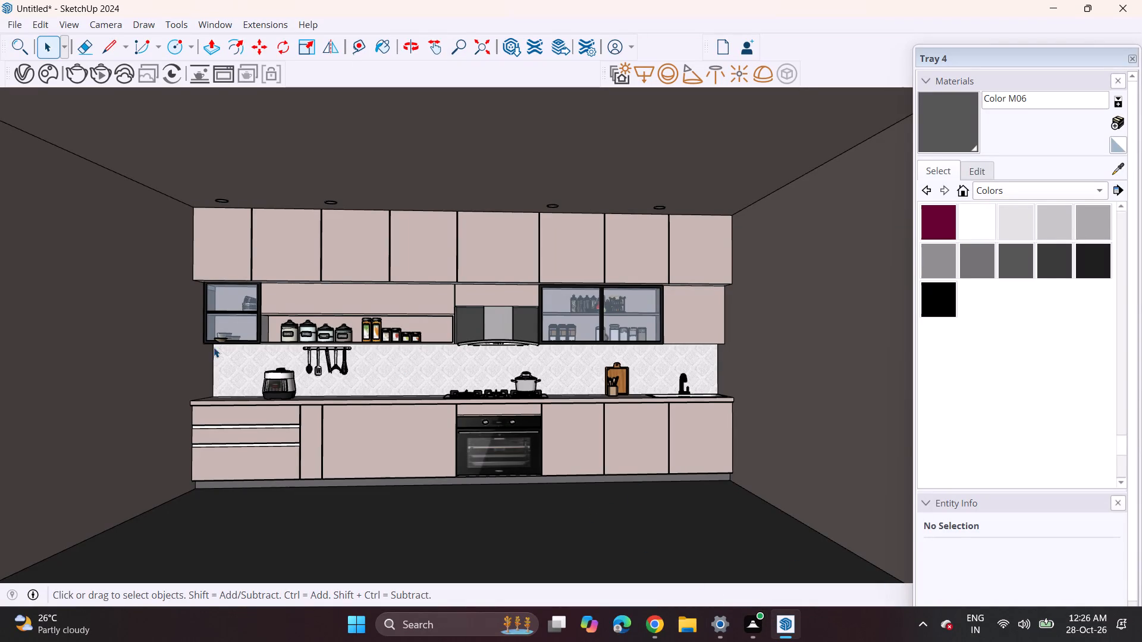
{"action": "scroll", "coordinate": [215, 347], "scroll_direction": "up", "scroll_amount": 2}
{"action": "middle_click_drag", "start_coordinate": [254, 353], "coordinate": [215, 367]}
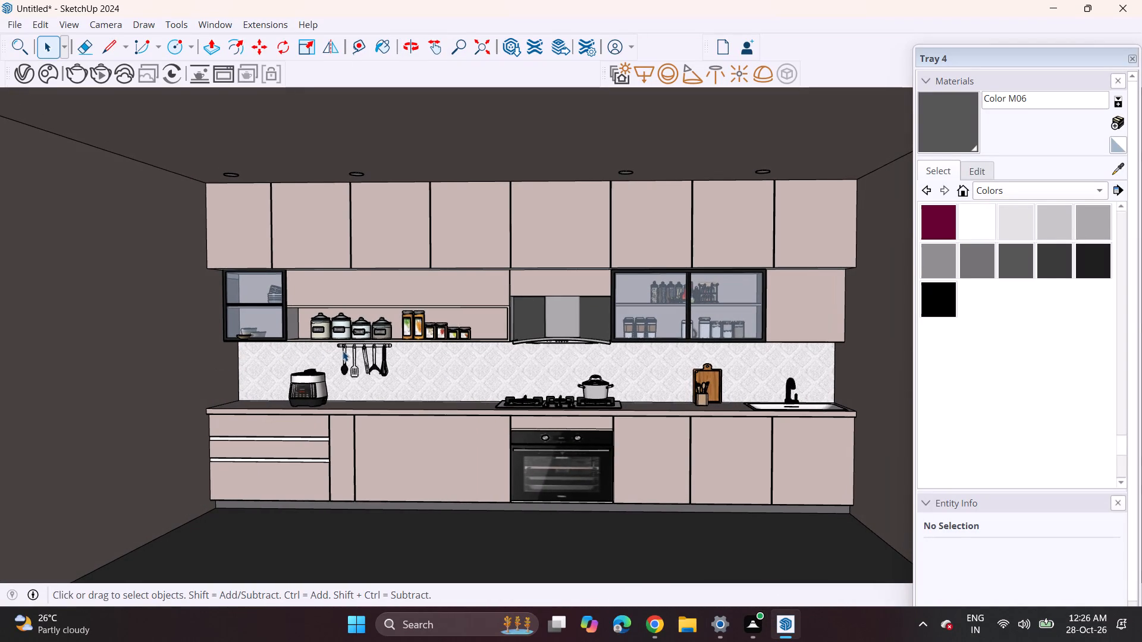
{"action": "middle_click_drag", "start_coordinate": [371, 345], "coordinate": [342, 357], "text": "shift"}
{"action": "middle_click_drag", "start_coordinate": [351, 360], "coordinate": [369, 355]}
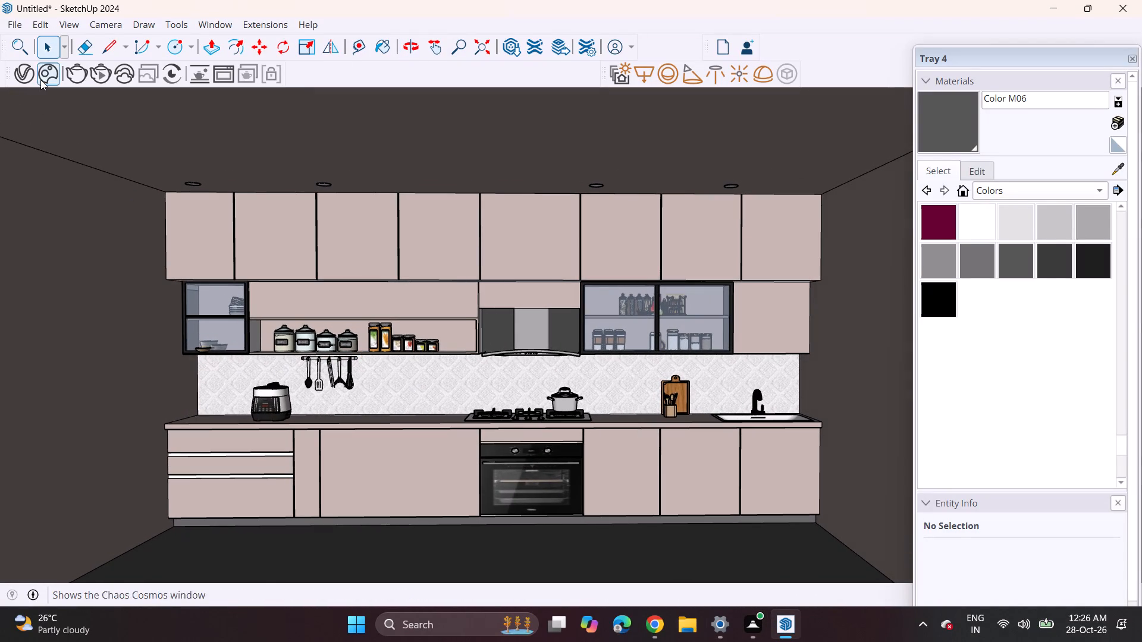
{"action": "left_click", "coordinate": [21, 26]}
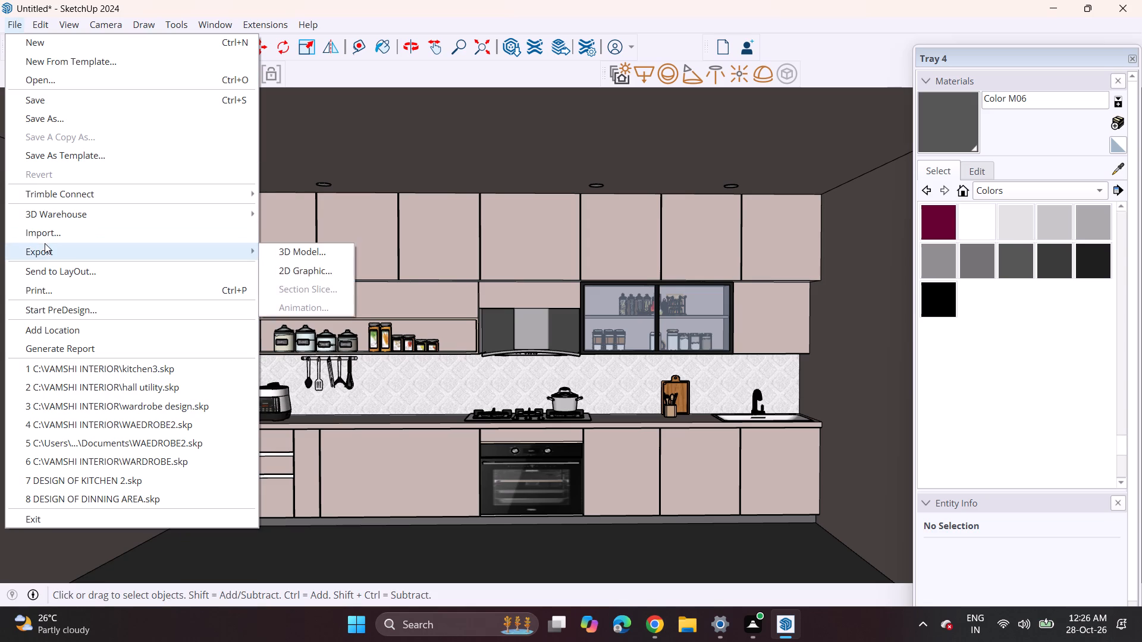
{"action": "left_click", "coordinate": [45, 243]}
{"action": "left_click", "coordinate": [266, 267]}
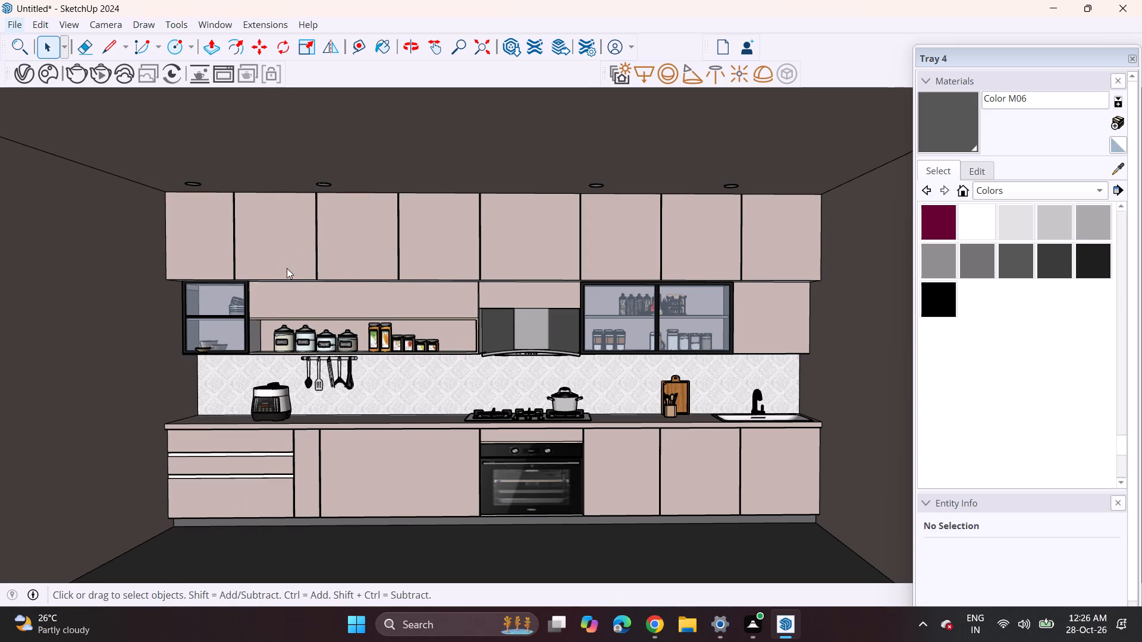
{"action": "left_click", "coordinate": [18, 24]}
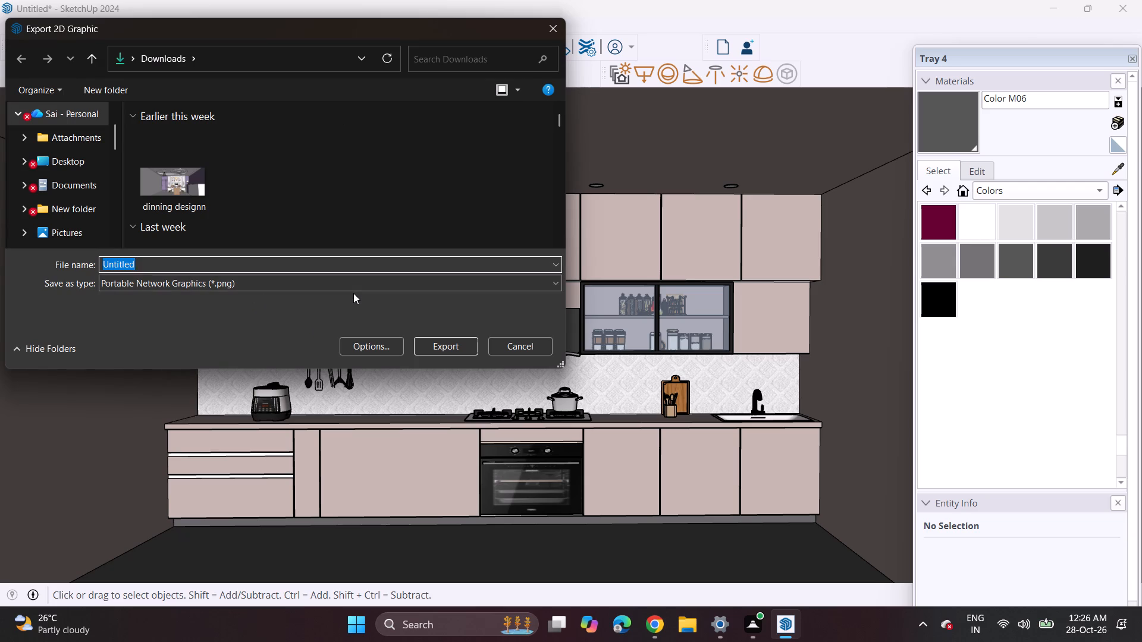
{"action": "key", "text": "BackSpace"}
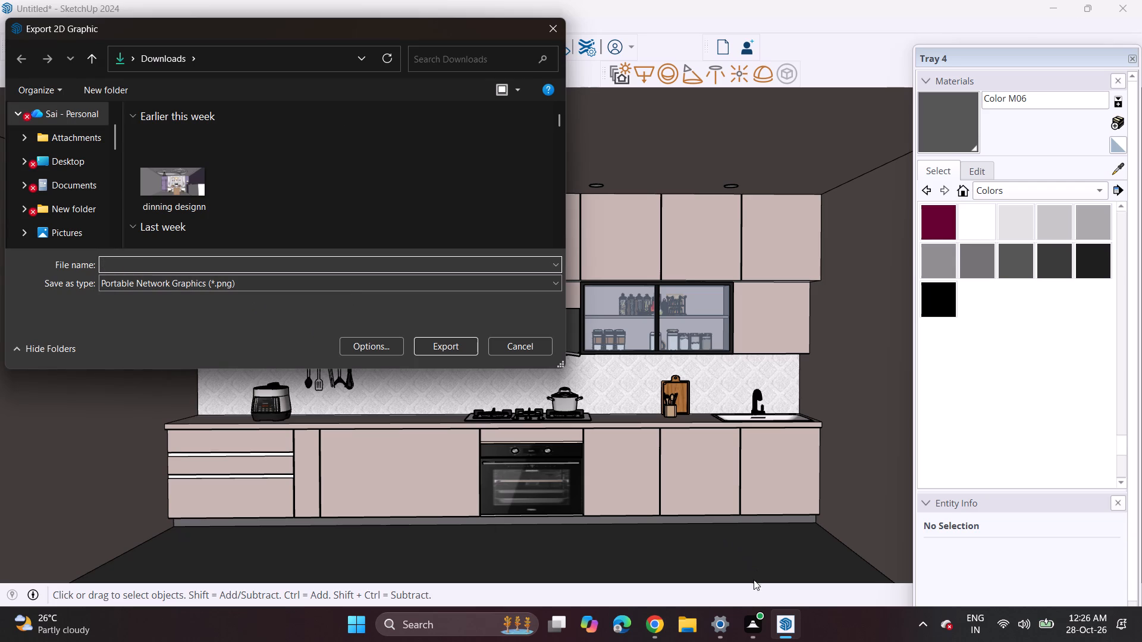
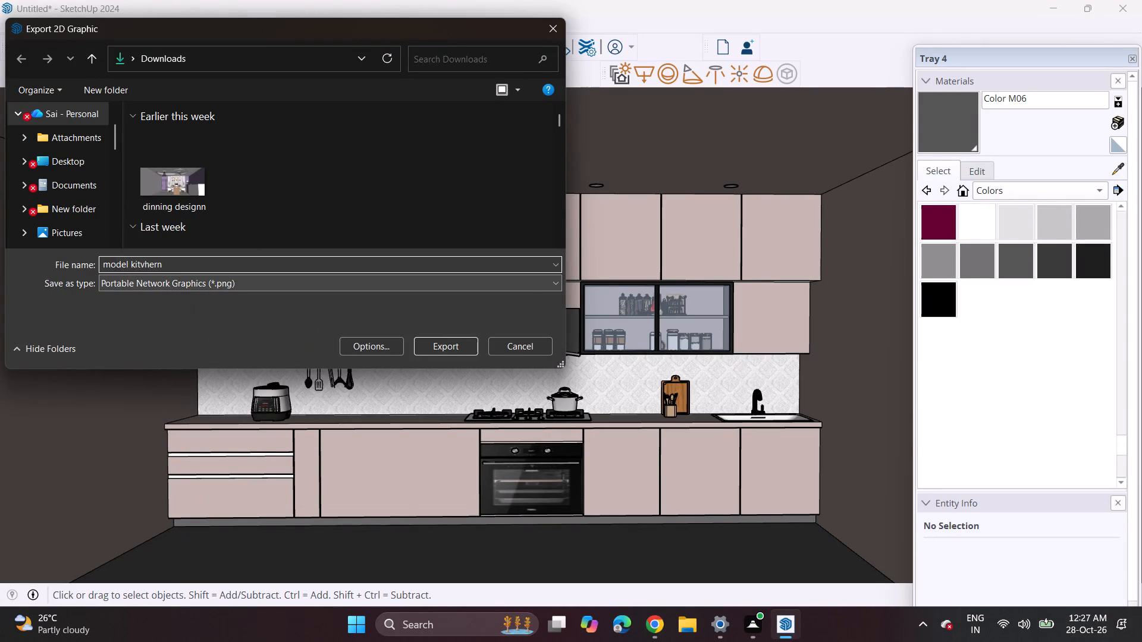
Name the PNG export "model kitchen" and export it to the VAMSHI INTERIOR folder on drive C.
{"action": "key", "text": "BackSpace"}
{"action": "key", "text": "BackSpace"}
{"action": "key", "text": "BackSpace"}
{"action": "key", "text": "BackSpace"}
{"action": "key", "text": "BackSpace"}
{"action": "key", "text": "BackSpace"}
{"action": "type", "text": "tchen"}
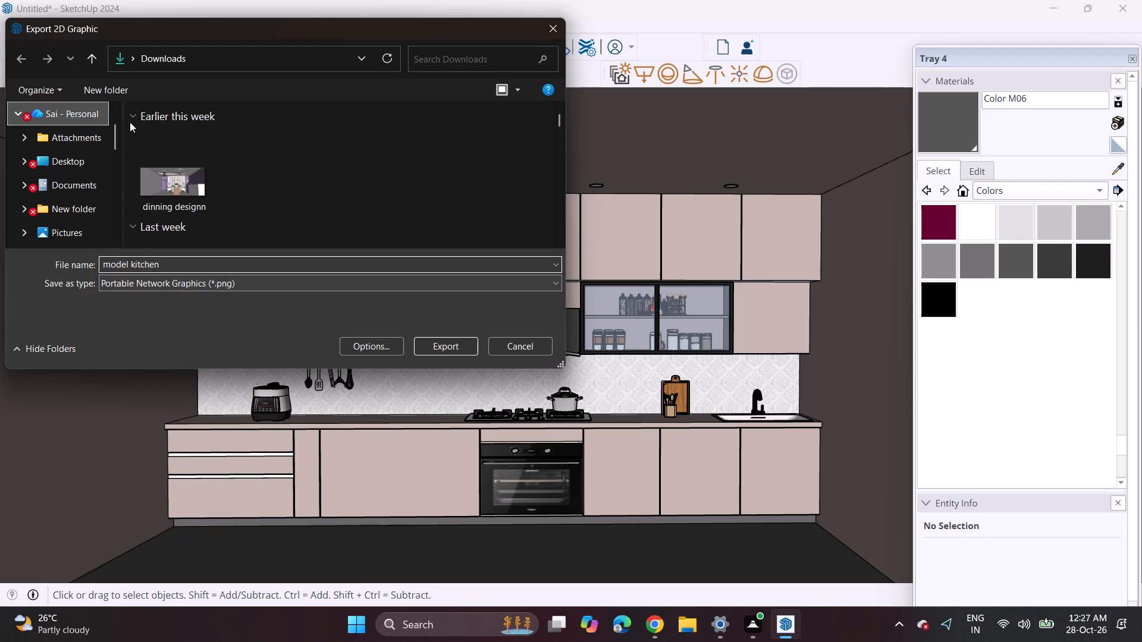
{"action": "left_click", "coordinate": [356, 61]}
{"action": "left_click", "coordinate": [288, 116]}
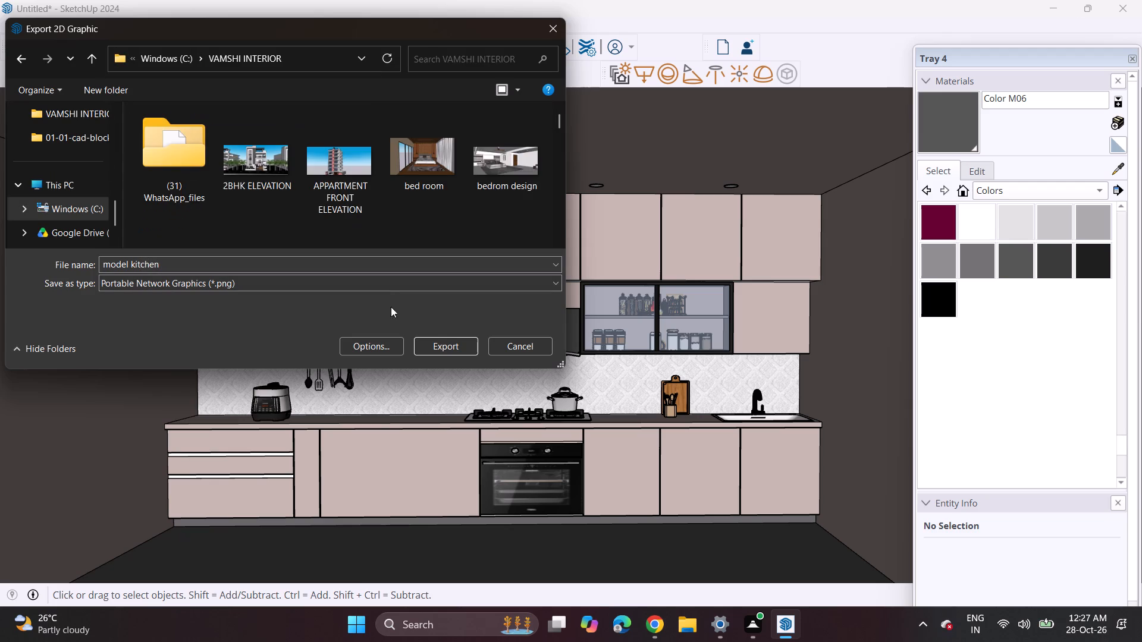
{"action": "left_click", "coordinate": [448, 341]}
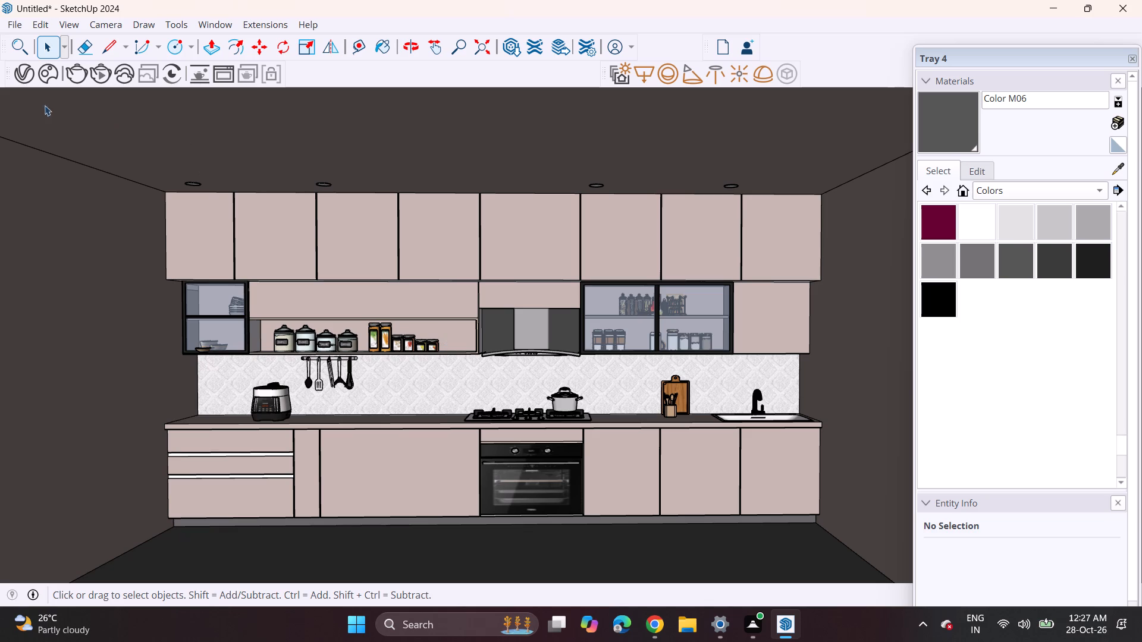
Save the model under the new name "model kitchen" as a SketchUp file in the VAMSHI INTERIOR folder on drive C.
{"action": "left_click", "coordinate": [13, 26]}
{"action": "left_click", "coordinate": [69, 119]}
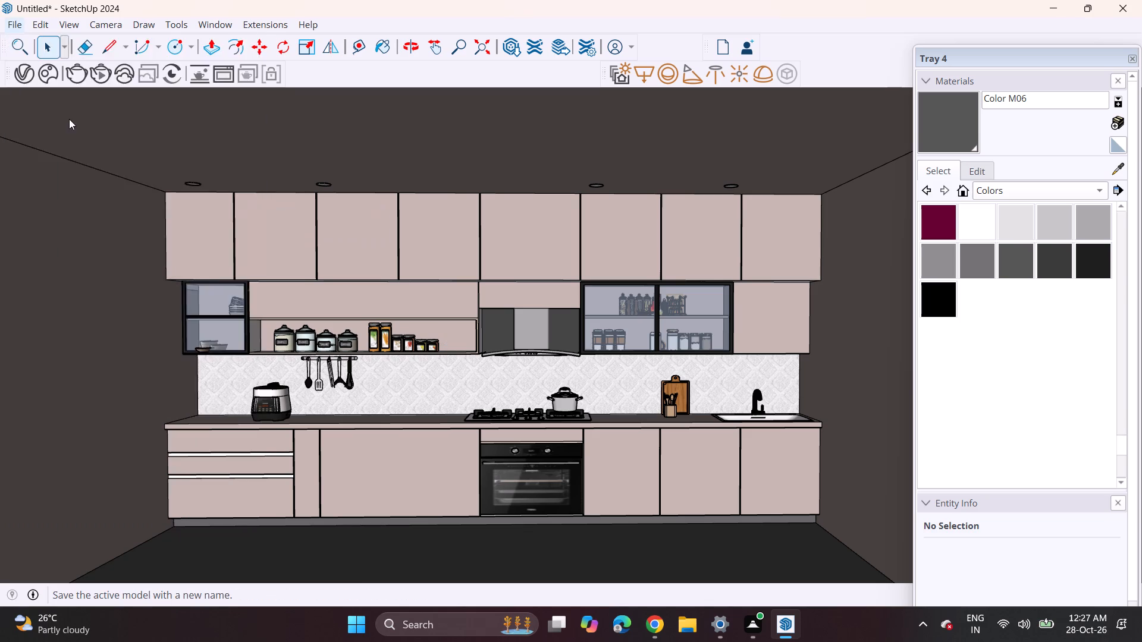
{"action": "key", "text": "BackSpace"}
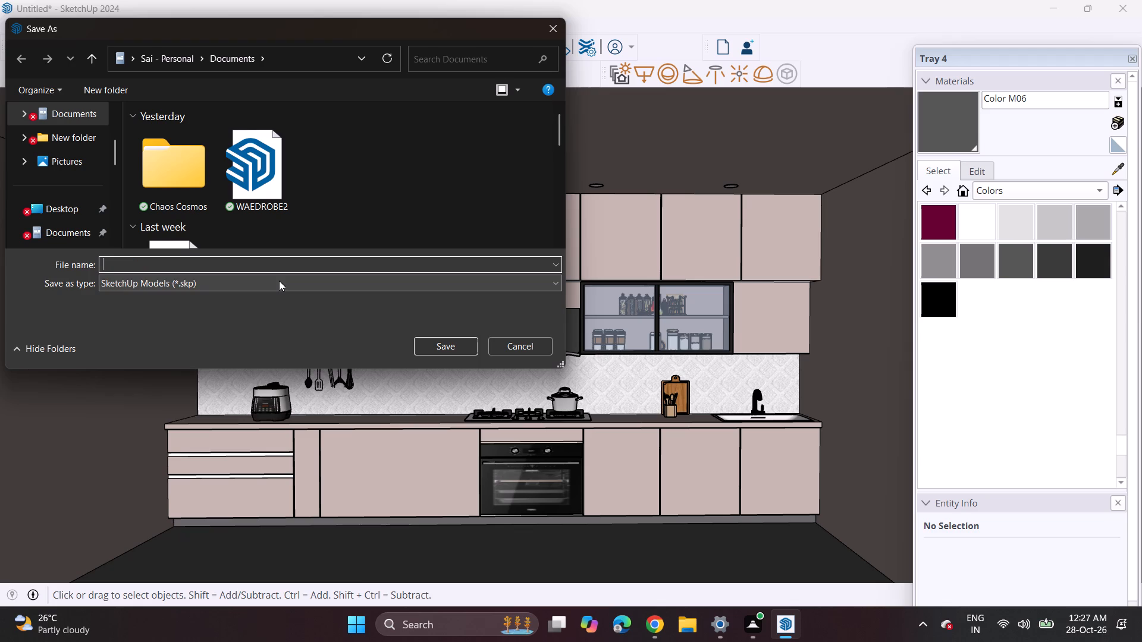
{"action": "type", "text": "model"}
{"action": "key", "text": "space"}
{"action": "type", "text": "kitchen"}
{"action": "left_click", "coordinate": [347, 69]}
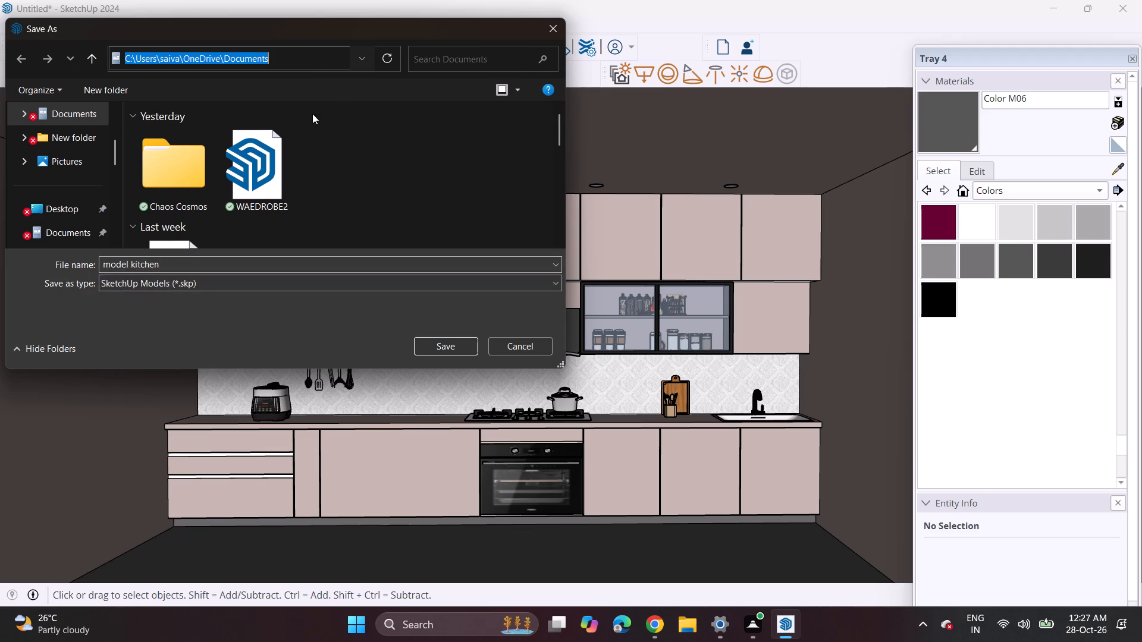
{"action": "left_click", "coordinate": [371, 57]}
{"action": "left_click", "coordinate": [285, 121]}
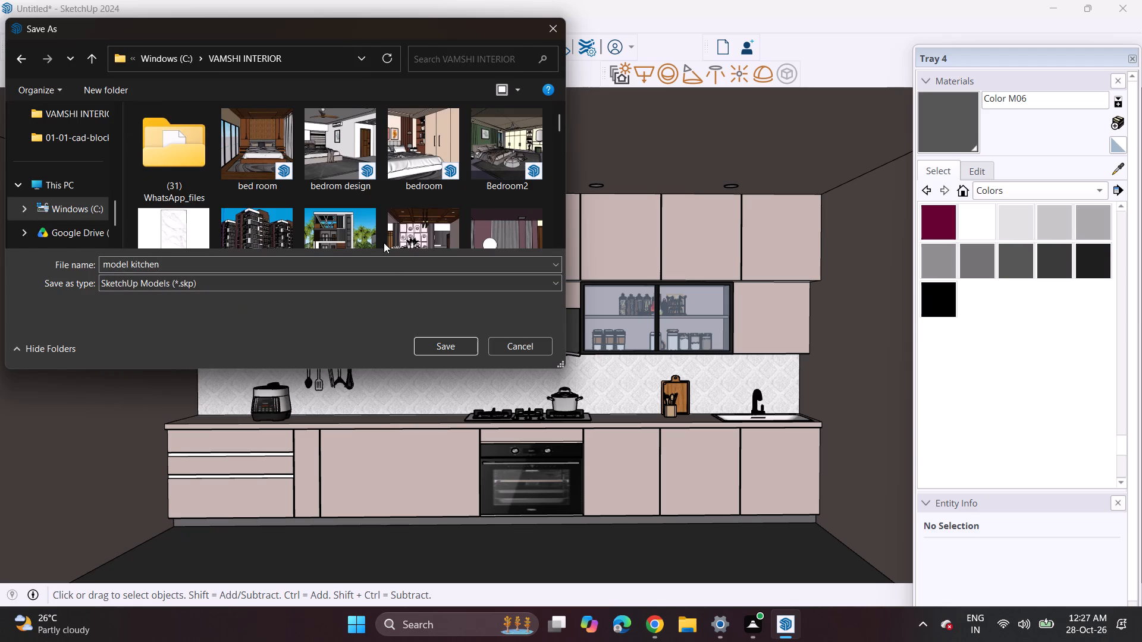
{"action": "left_click", "coordinate": [442, 341]}
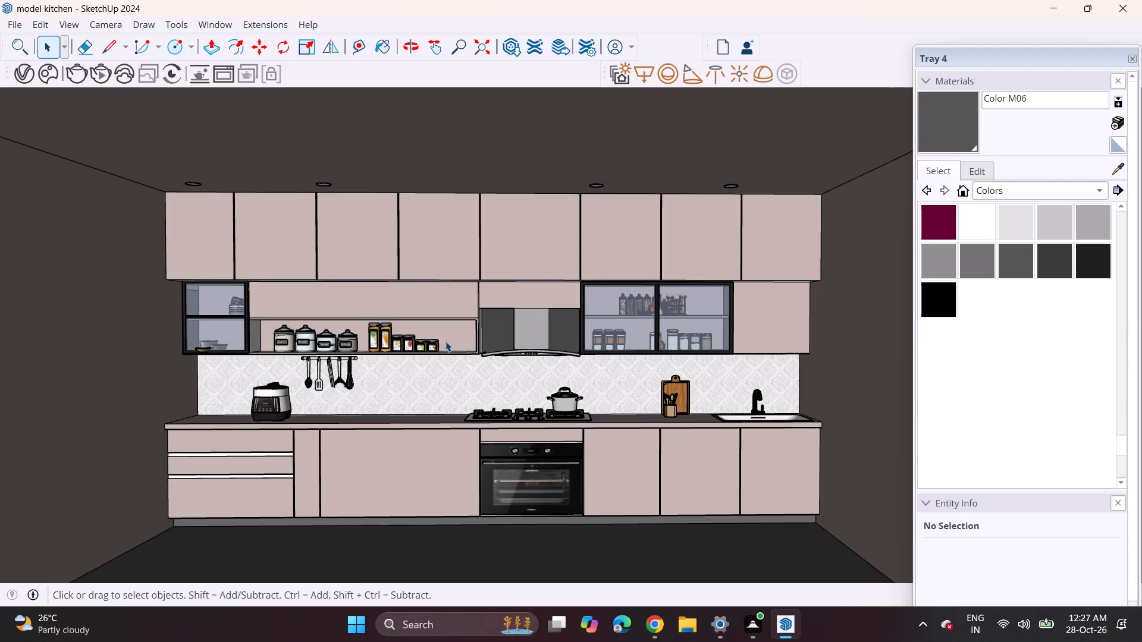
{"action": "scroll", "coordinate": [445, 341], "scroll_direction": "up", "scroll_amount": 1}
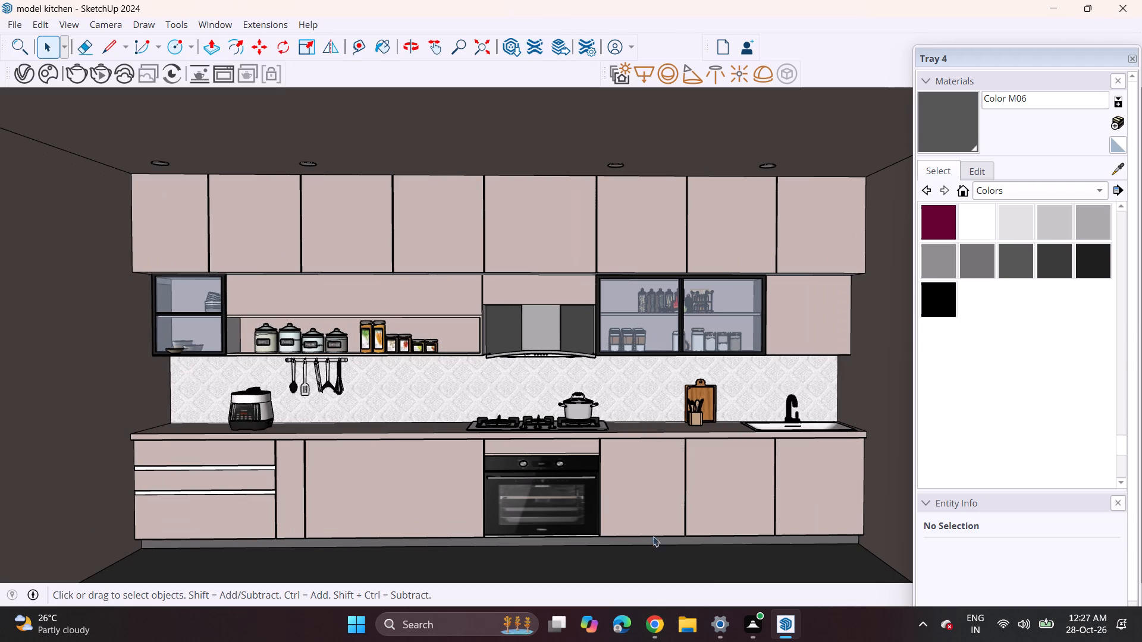